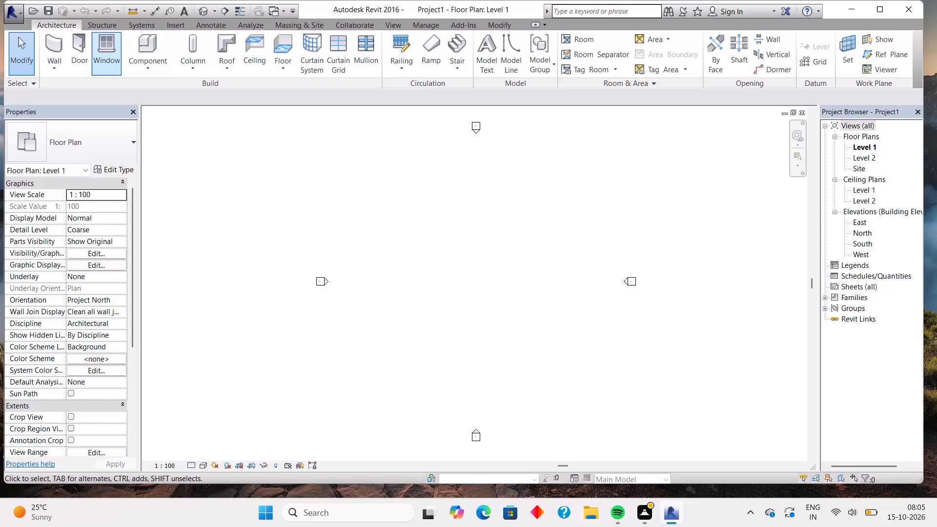
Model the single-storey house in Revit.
Set the project's length units to feet and fractional inches, rounded to the nearest 1/2".
{"action": "type", "text": "UN"}
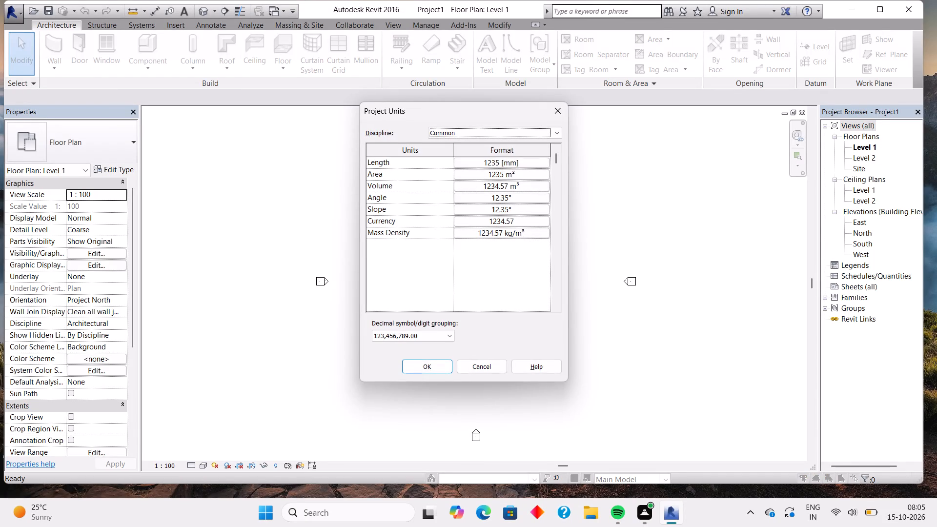
{"action": "left_click", "coordinate": [489, 159]}
{"action": "left_click", "coordinate": [482, 188]}
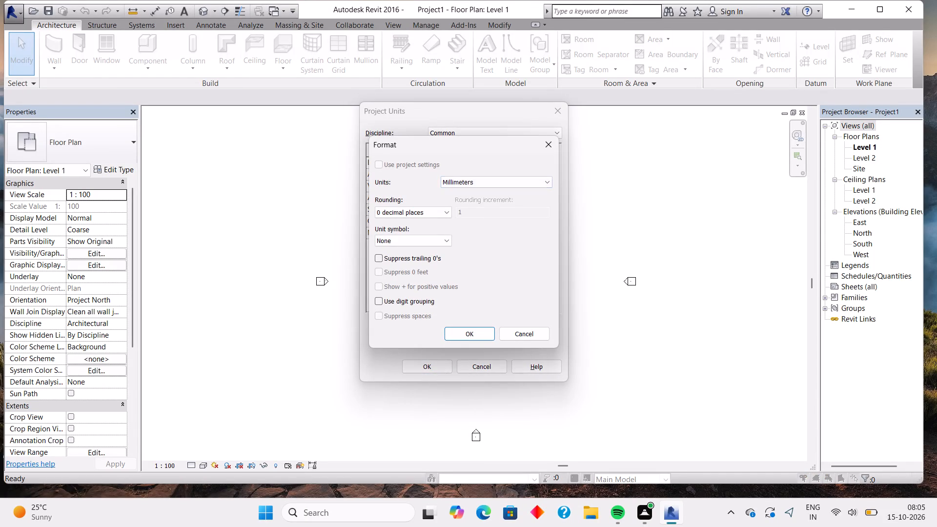
{"action": "left_click", "coordinate": [492, 187]}
{"action": "left_click", "coordinate": [485, 201]}
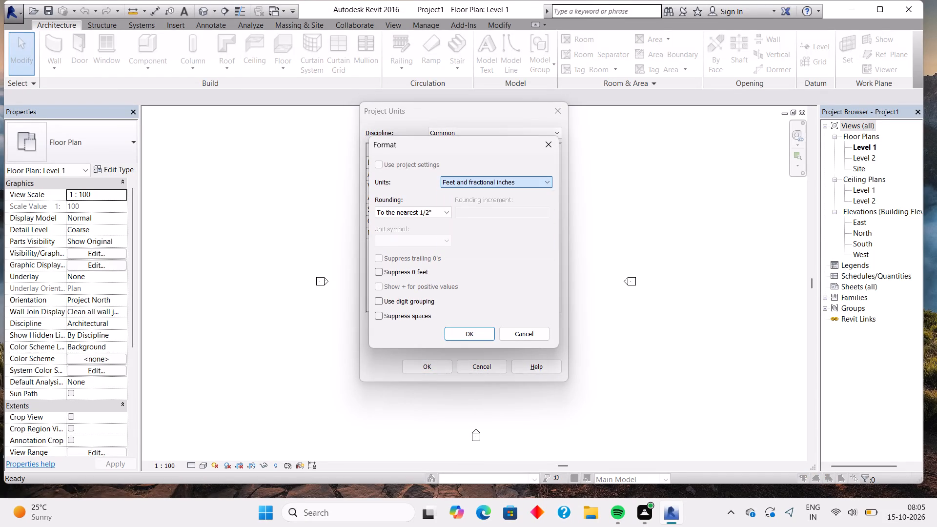
{"action": "left_click", "coordinate": [473, 341]}
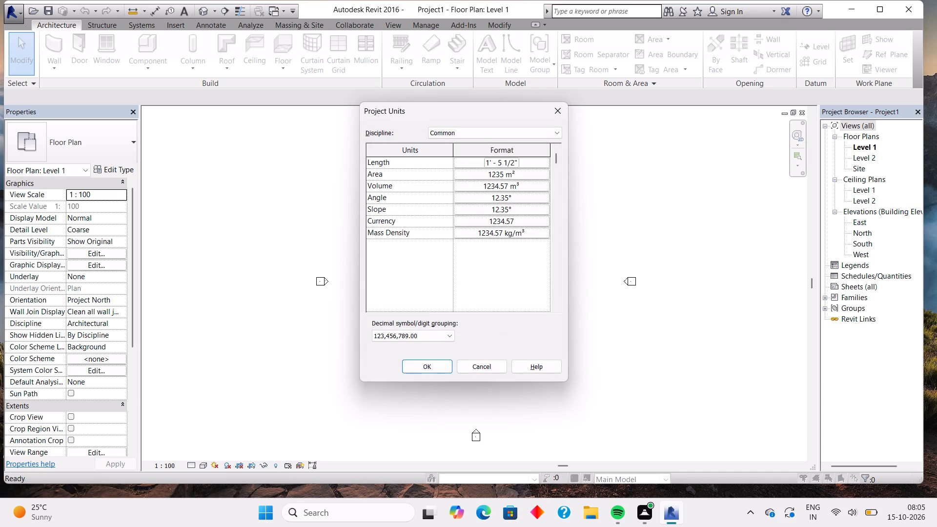
{"action": "left_click", "coordinate": [437, 368]}
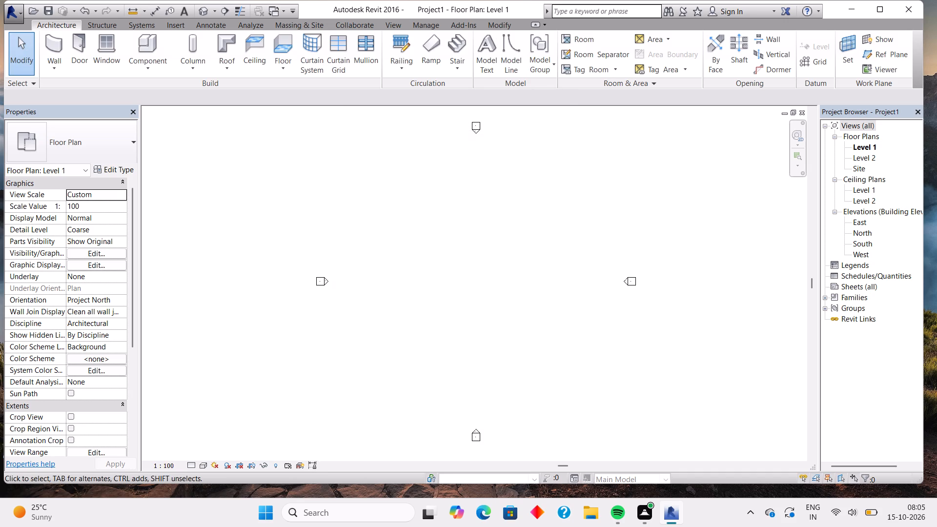
Draw a closed rectangle of Generic - 200mm walls, 60' long and 40' wide, between the elevation markers on Level 1.
{"action": "left_click", "coordinate": [53, 44]}
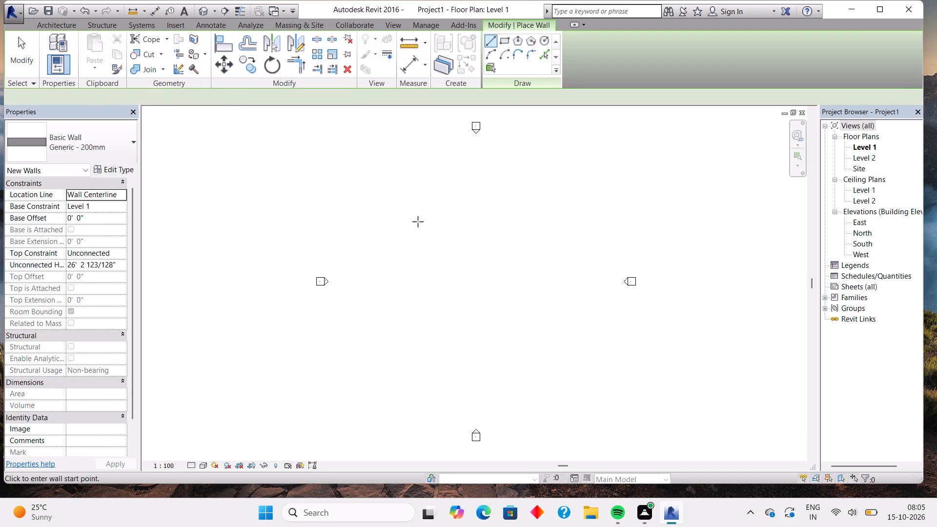
{"action": "left_click", "coordinate": [418, 222]}
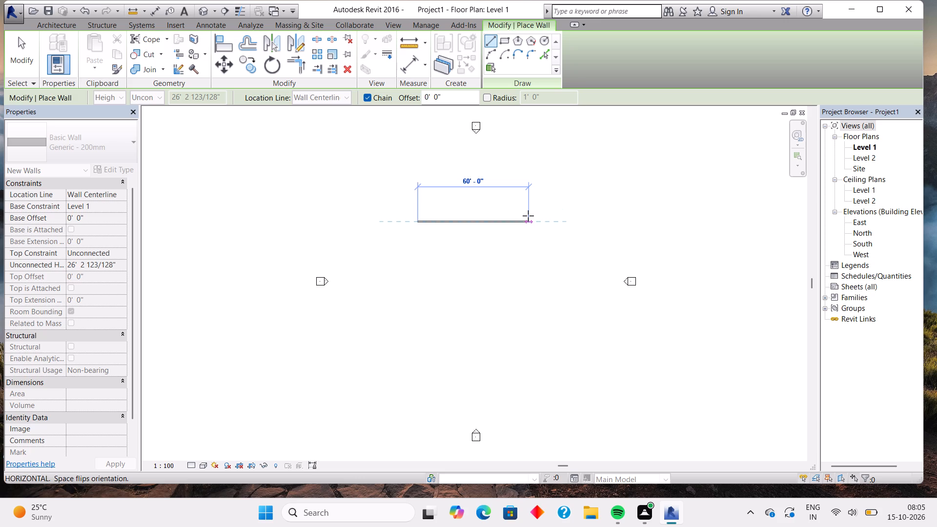
{"action": "left_click", "coordinate": [528, 216]}
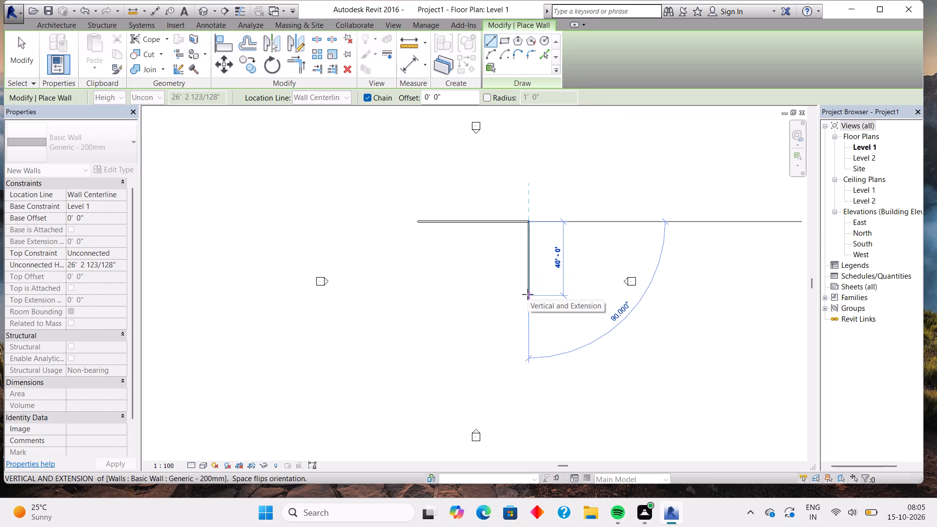
{"action": "left_click", "coordinate": [528, 294]}
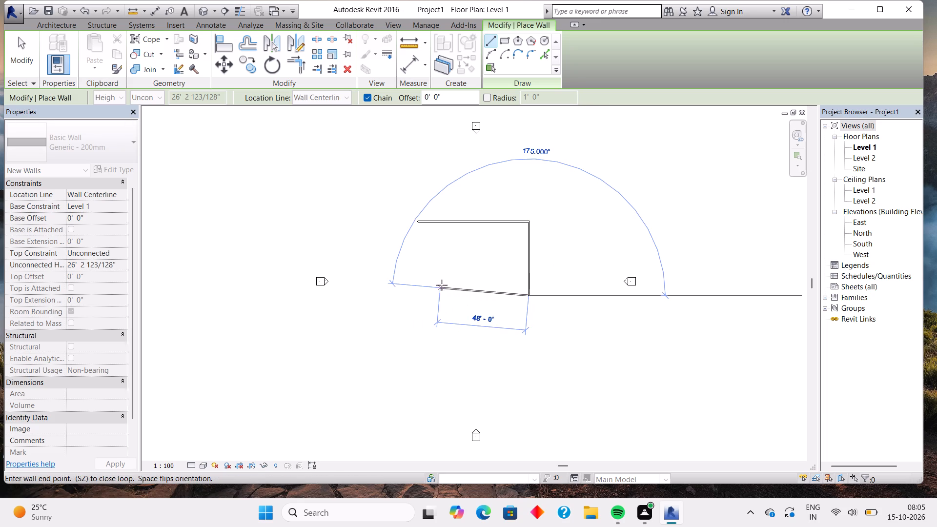
{"action": "left_click", "coordinate": [417, 296]}
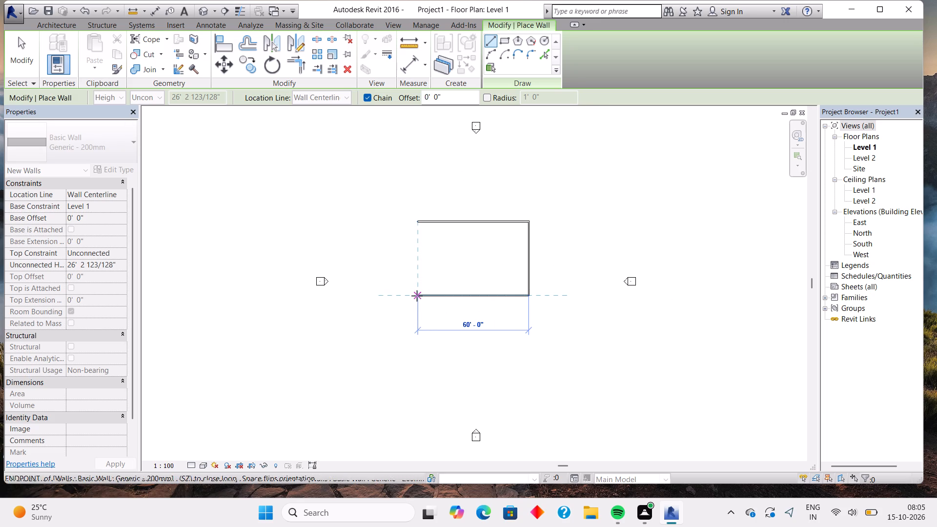
{"action": "left_click", "coordinate": [414, 224]}
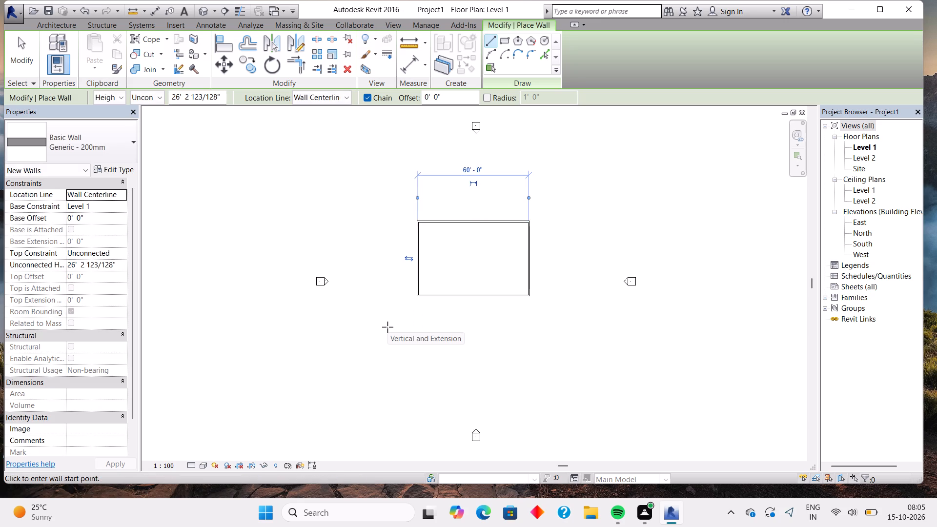
{"action": "key", "text": "Escape"}
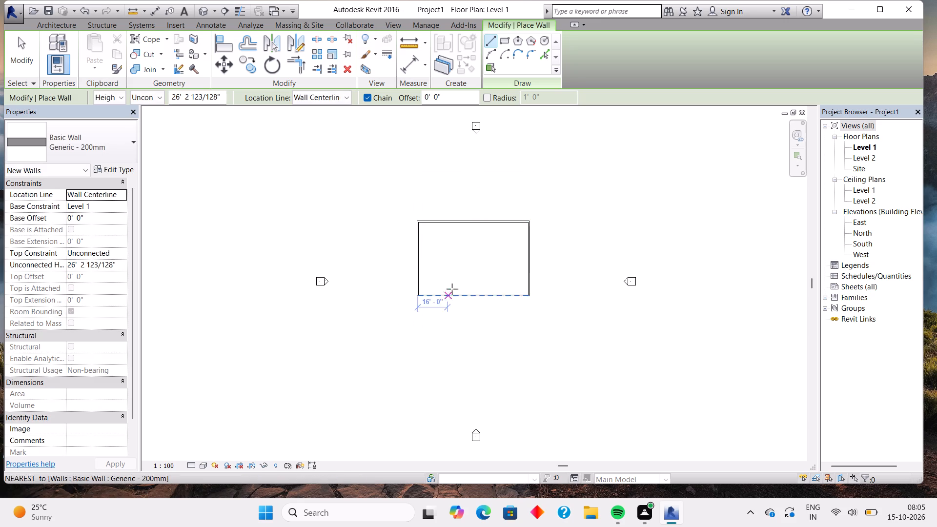
Measure the centerline distance between the rectangle's upper and lower walls with a temporary aligned dimension.
{"action": "scroll", "coordinate": [546, 266], "scroll_direction": "up", "scroll_amount": 5}
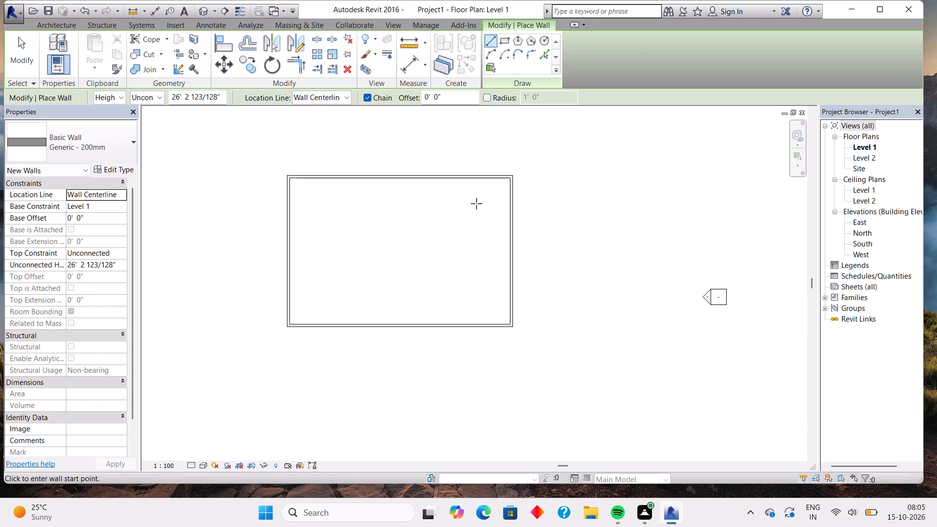
{"action": "left_click", "coordinate": [408, 60]}
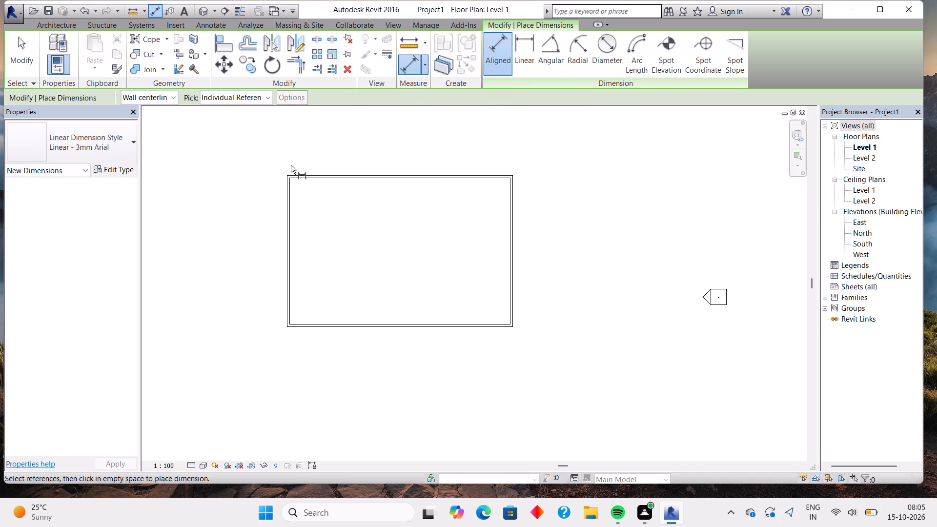
{"action": "left_click", "coordinate": [287, 174]}
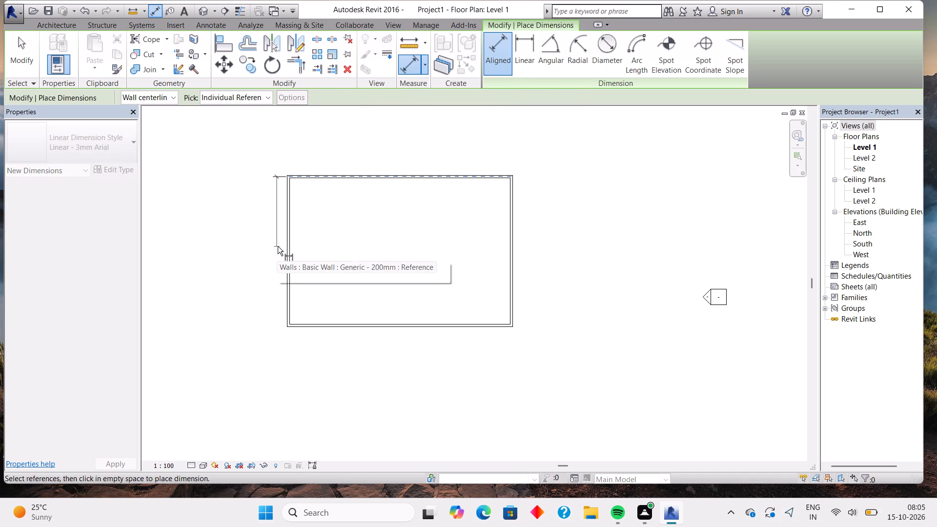
{"action": "left_click", "coordinate": [308, 324]}
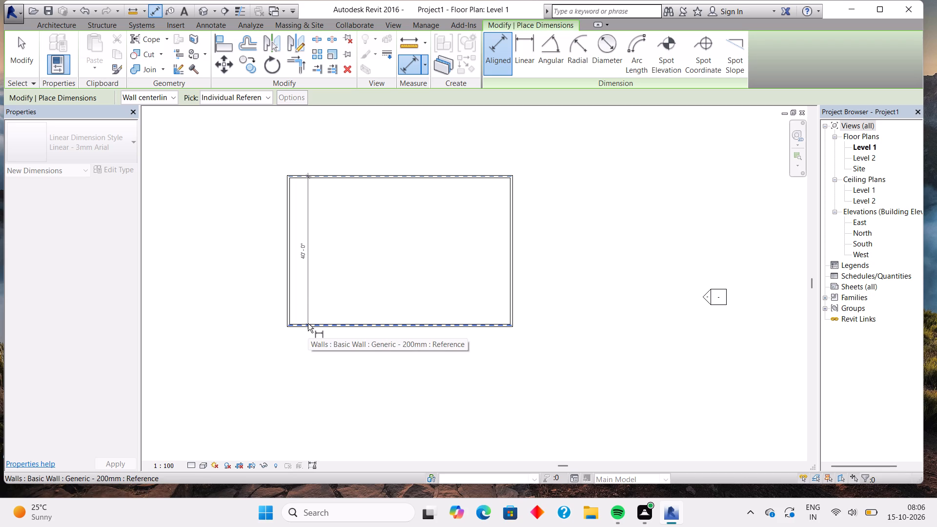
{"action": "scroll", "coordinate": [308, 324], "scroll_direction": "up", "scroll_amount": 12}
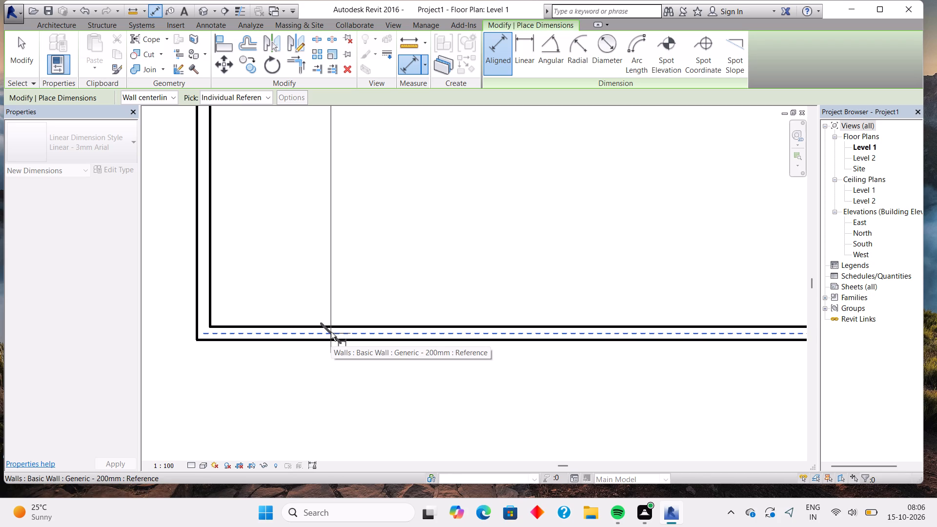
{"action": "key", "text": "Escape"}
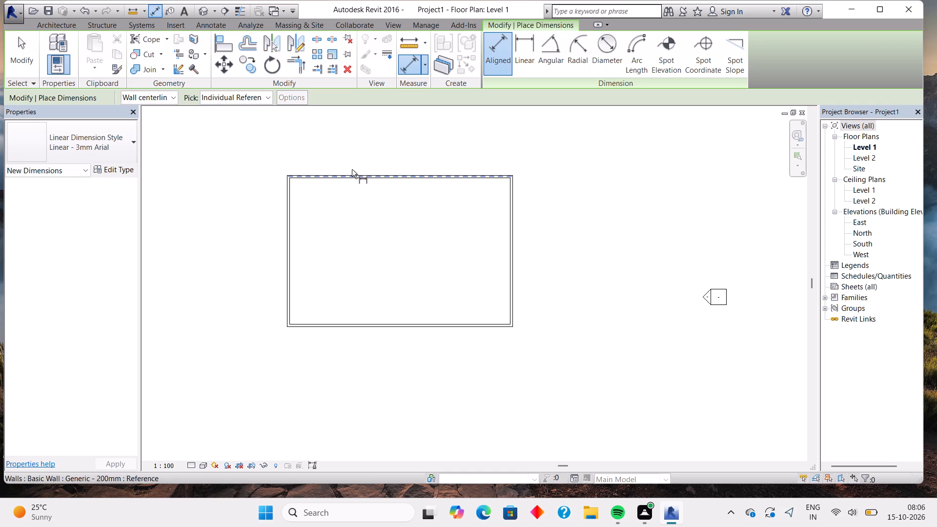
Measure the rectangle's inner length and width with temporary aligned dimensions referenced to the faces of core.
{"action": "left_click", "coordinate": [158, 100]}
{"action": "left_click", "coordinate": [148, 139]}
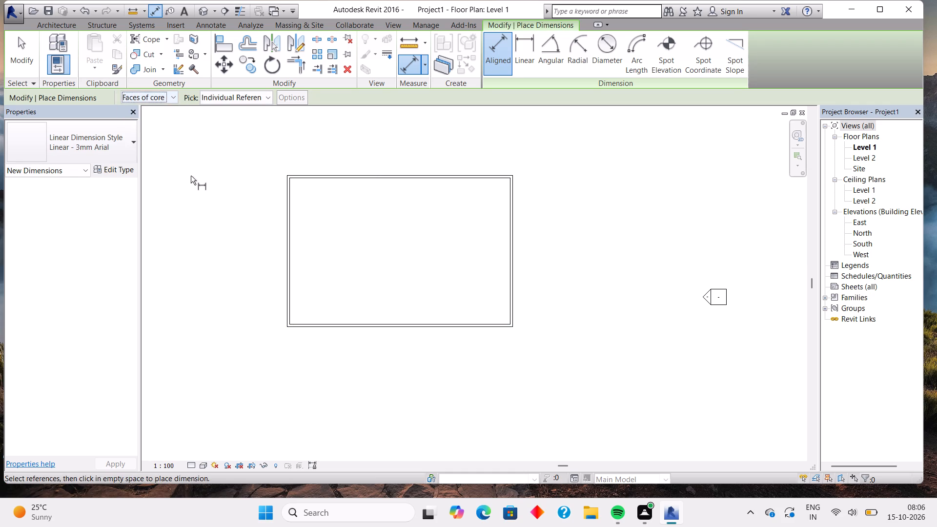
{"action": "left_click", "coordinate": [290, 206]}
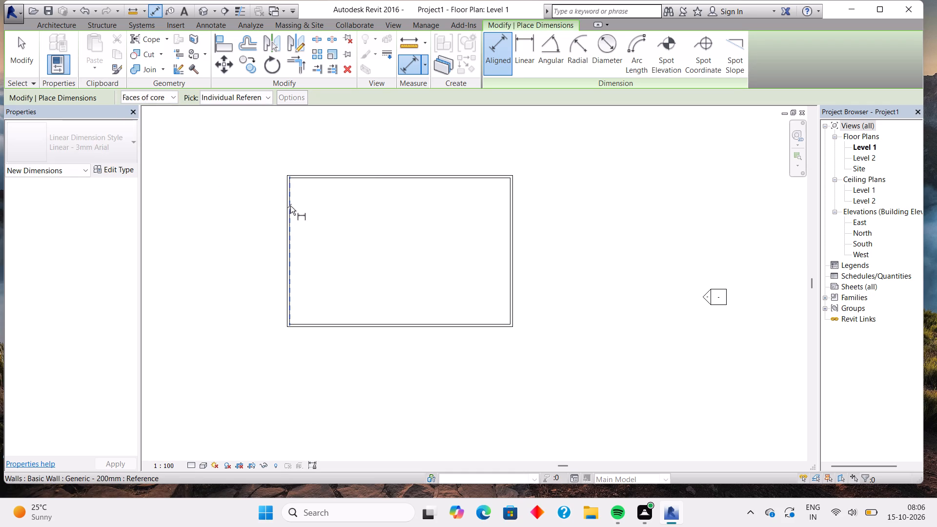
{"action": "left_click", "coordinate": [509, 216]}
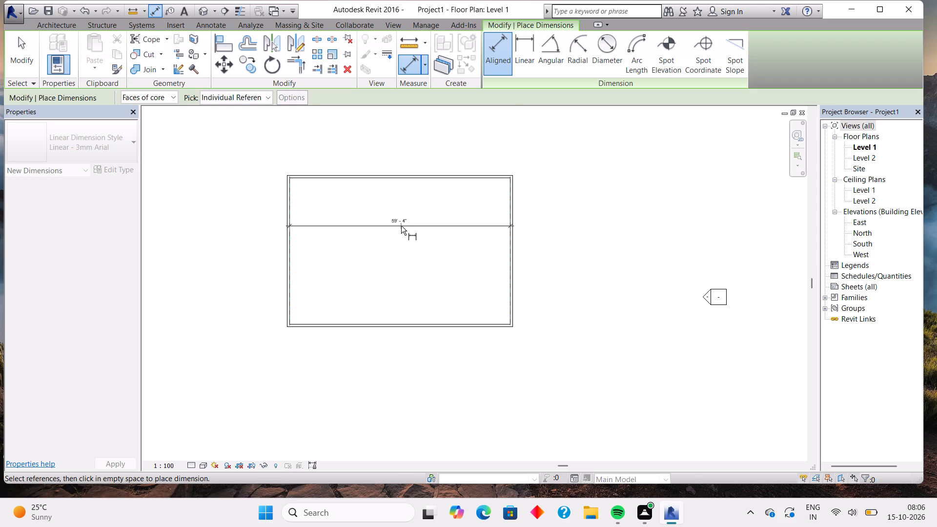
{"action": "key", "text": "Escape"}
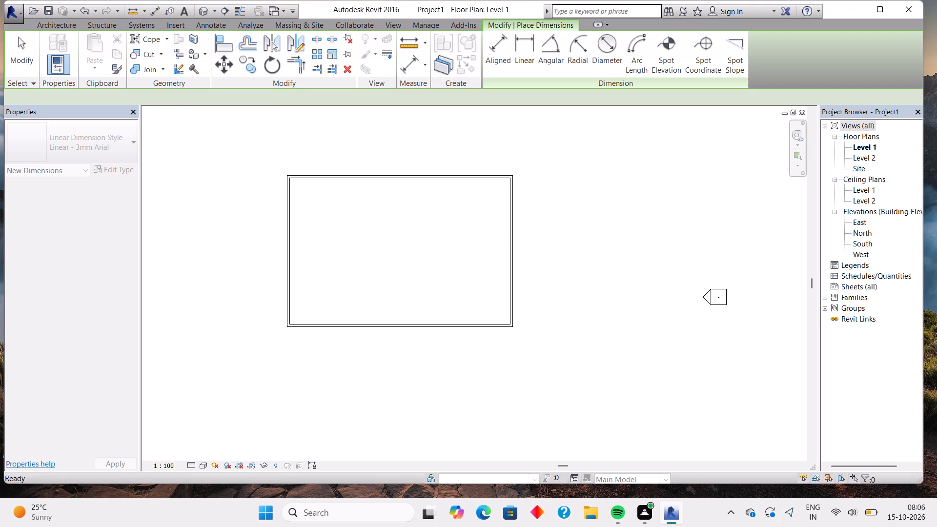
{"action": "left_click", "coordinate": [405, 182]}
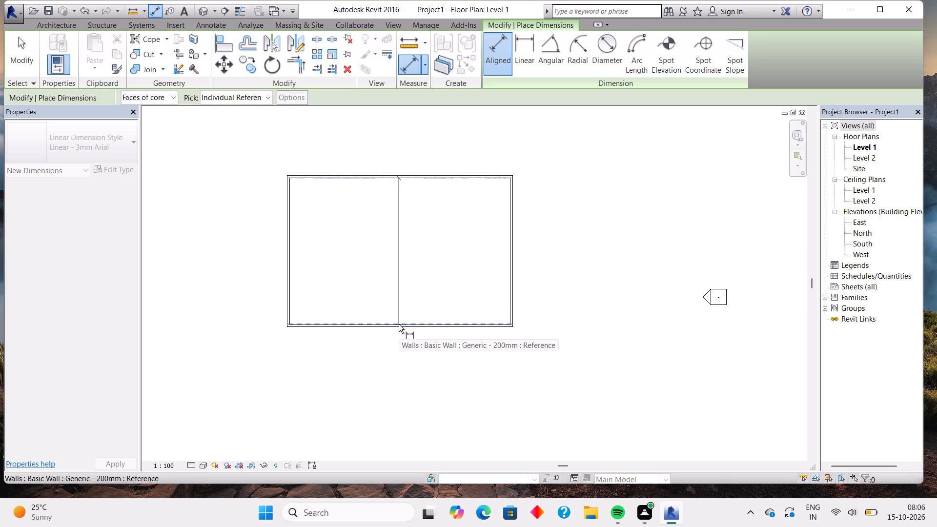
{"action": "left_click", "coordinate": [399, 324]}
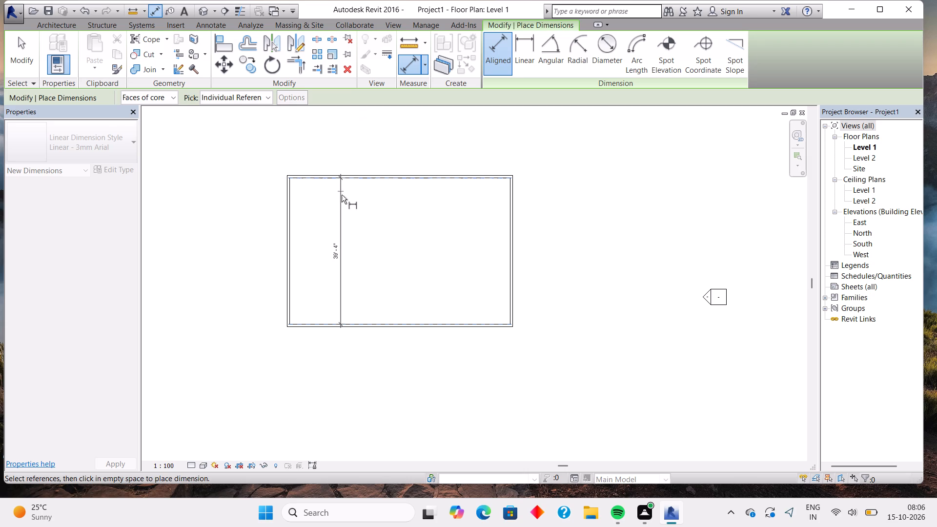
{"action": "key", "text": "Escape"}
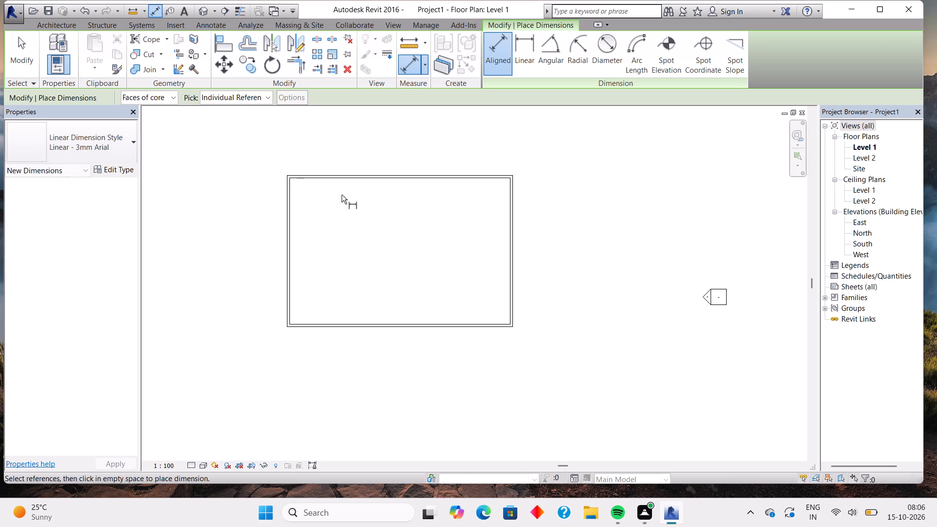
Set up the Wall tool with the Generic - 200mm type and the location line at Core Face: Interior.
{"action": "left_click", "coordinate": [54, 29]}
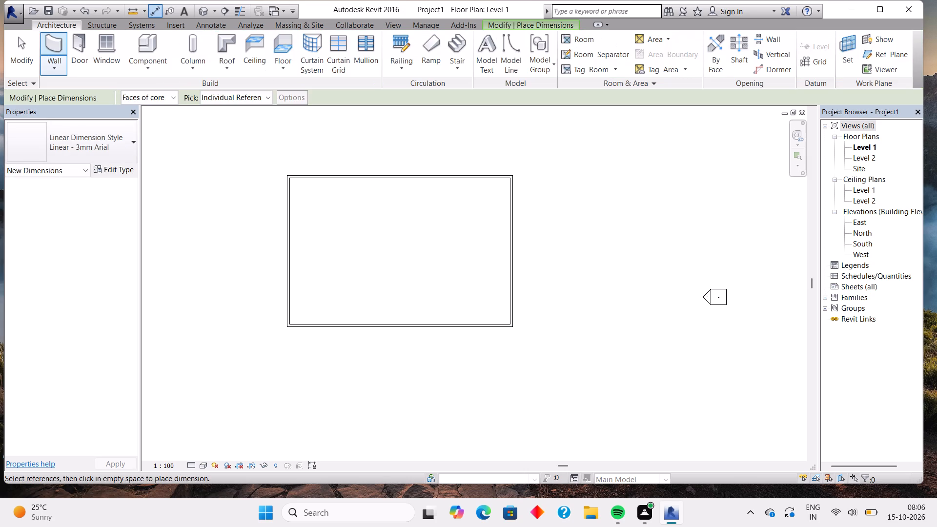
{"action": "left_click", "coordinate": [54, 50]}
{"action": "left_click", "coordinate": [105, 144]}
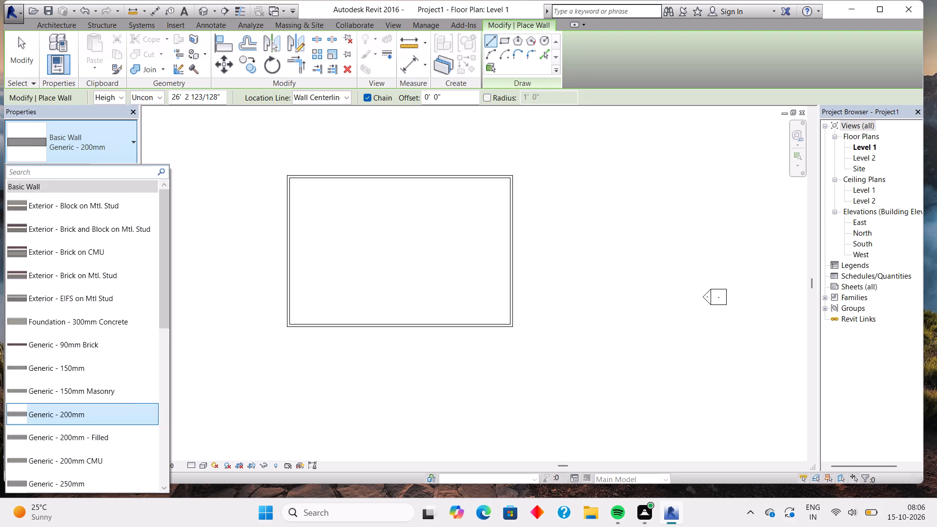
{"action": "left_click", "coordinate": [215, 168]}
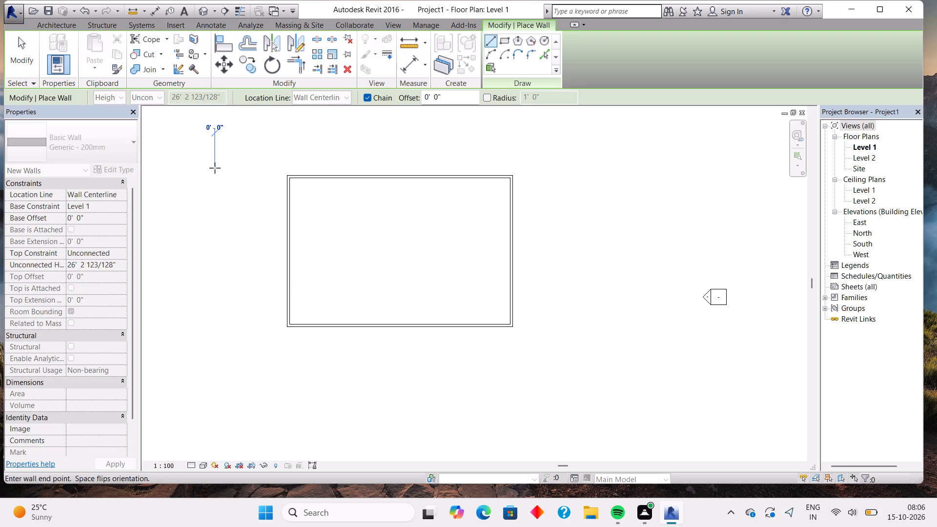
{"action": "key", "text": "Escape"}
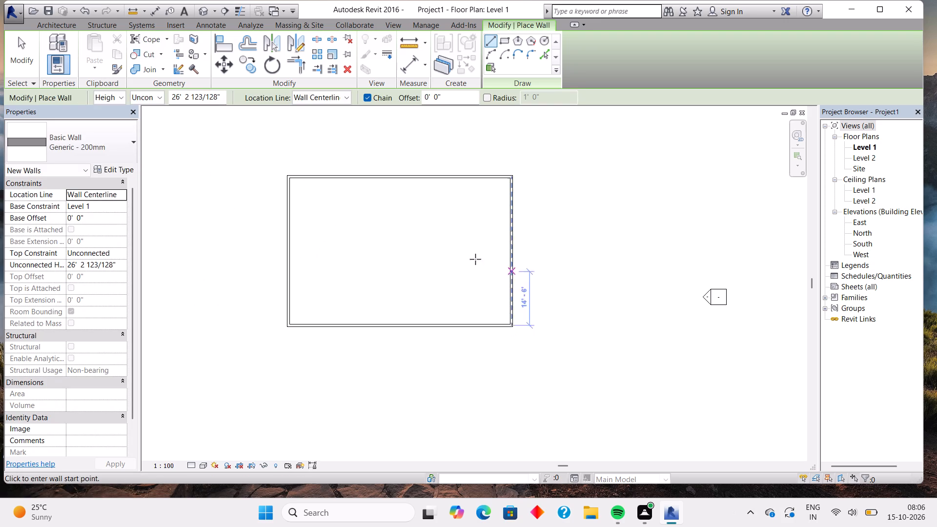
{"action": "scroll", "coordinate": [404, 226], "scroll_direction": "up", "scroll_amount": 4}
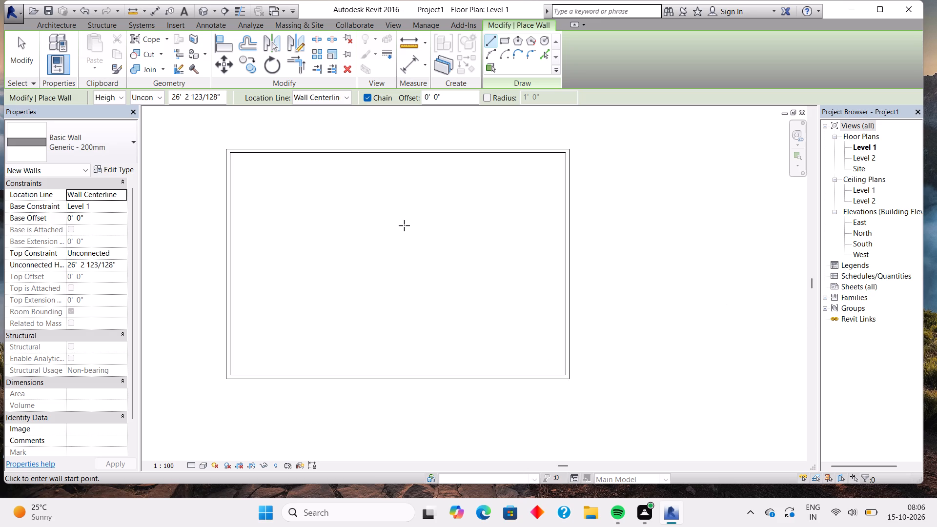
{"action": "middle_click_drag", "start_coordinate": [404, 225], "coordinate": [455, 245]}
{"action": "scroll", "coordinate": [455, 245], "scroll_direction": "up", "scroll_amount": 1}
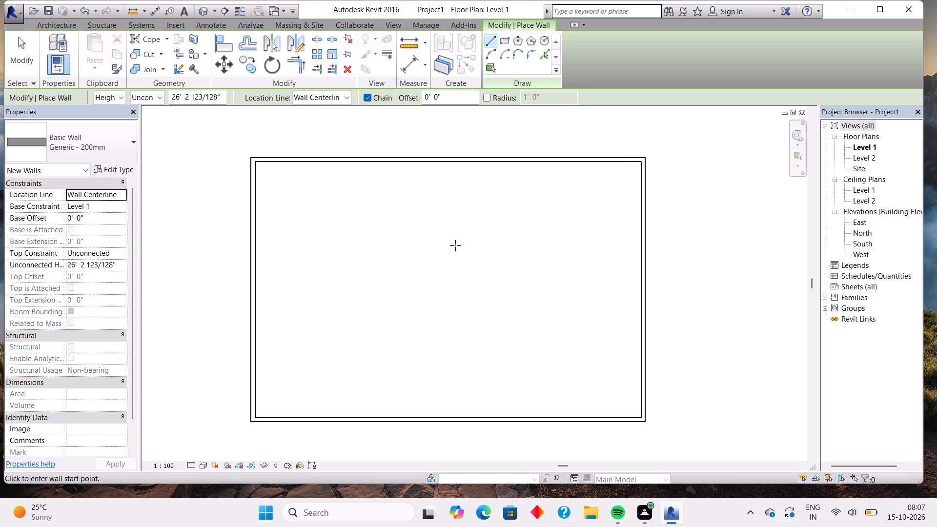
{"action": "scroll", "coordinate": [455, 245], "scroll_direction": "up", "scroll_amount": 1}
{"action": "scroll", "coordinate": [455, 245], "scroll_direction": "down", "scroll_amount": 1}
{"action": "middle_click_drag", "start_coordinate": [439, 256], "coordinate": [461, 248]}
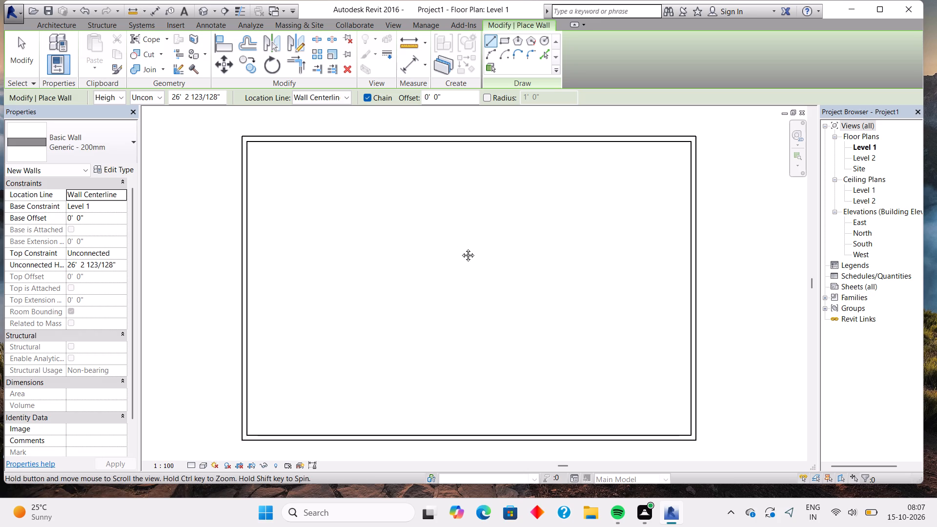
{"action": "middle_click_drag", "start_coordinate": [461, 248], "coordinate": [479, 236]}
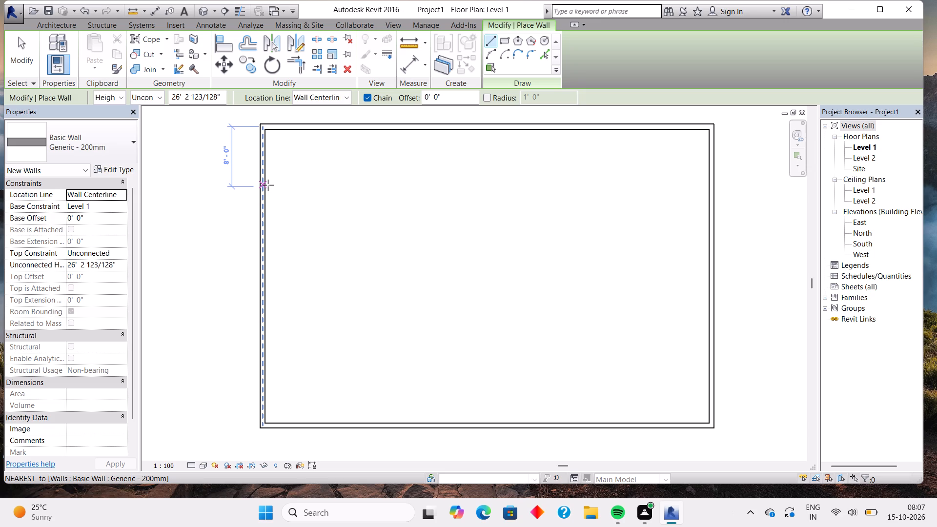
{"action": "key", "text": "8"}
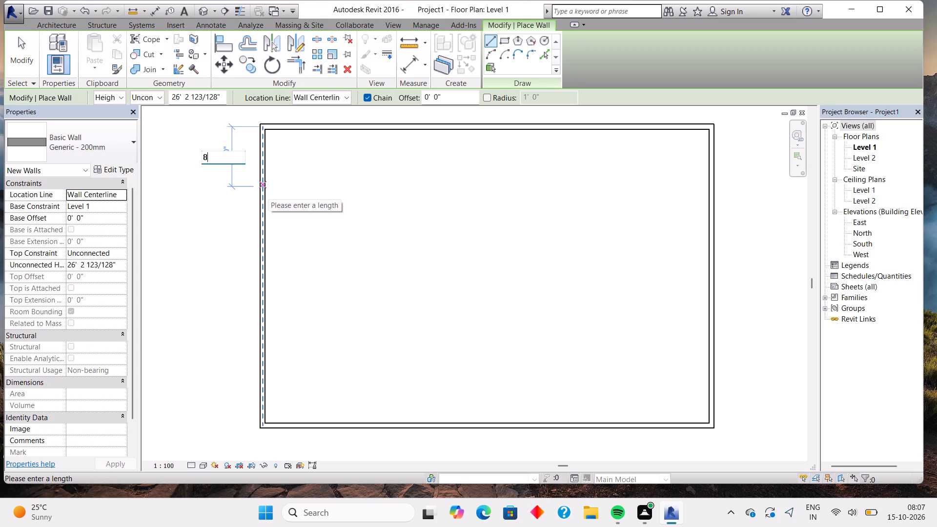
{"action": "left_click", "coordinate": [305, 99]}
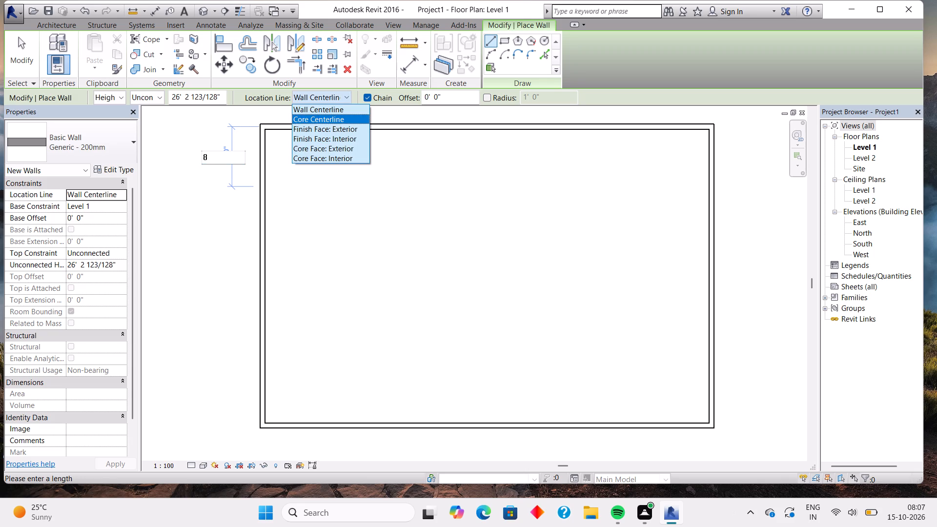
{"action": "left_click", "coordinate": [303, 115]}
{"action": "left_click", "coordinate": [308, 95]}
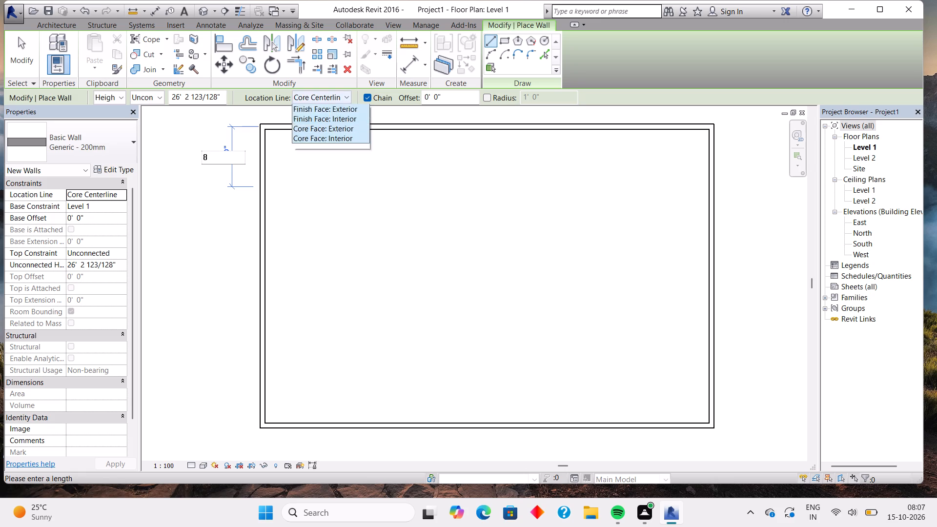
{"action": "left_click", "coordinate": [294, 126]}
{"action": "left_click", "coordinate": [305, 100]}
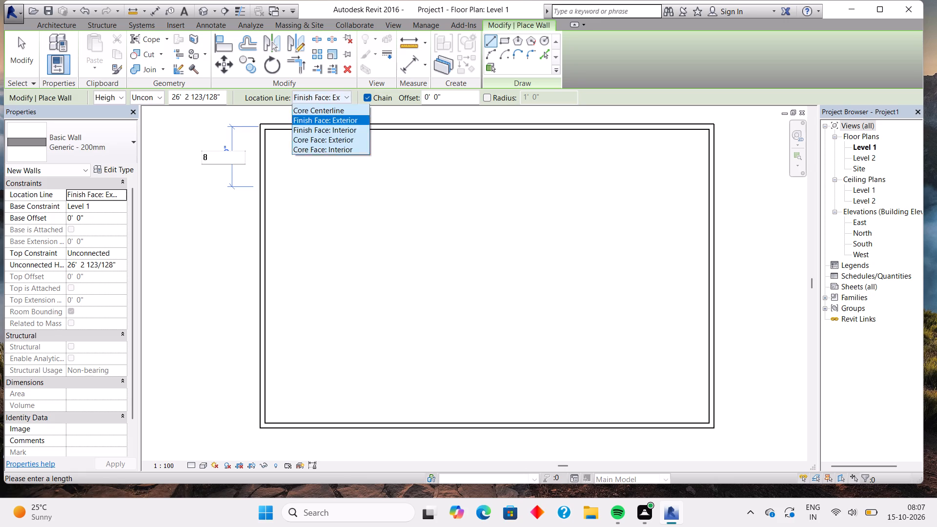
{"action": "left_click", "coordinate": [304, 157]}
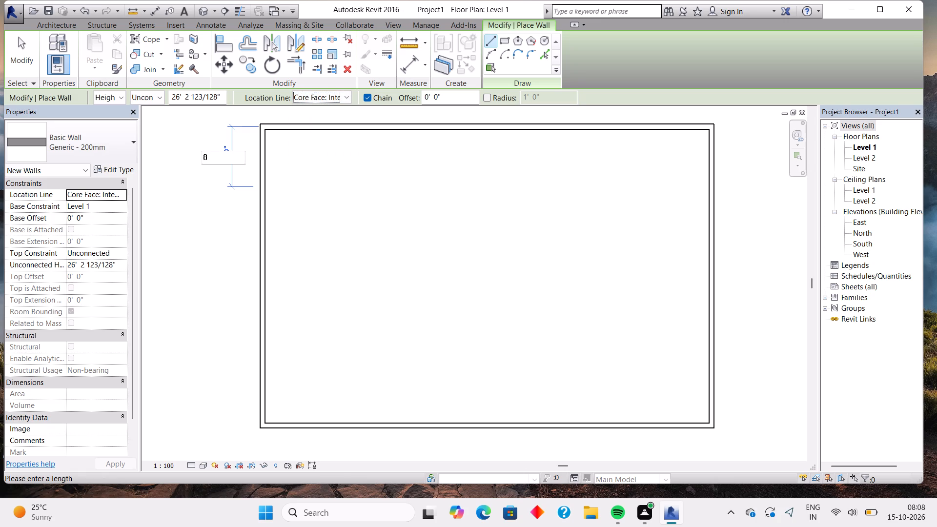
{"action": "key", "text": "Escape"}
{"action": "key", "text": "Escape"}
{"action": "key", "text": "Escape"}
{"action": "left_click", "coordinate": [206, 198]}
{"action": "key", "text": "Escape"}
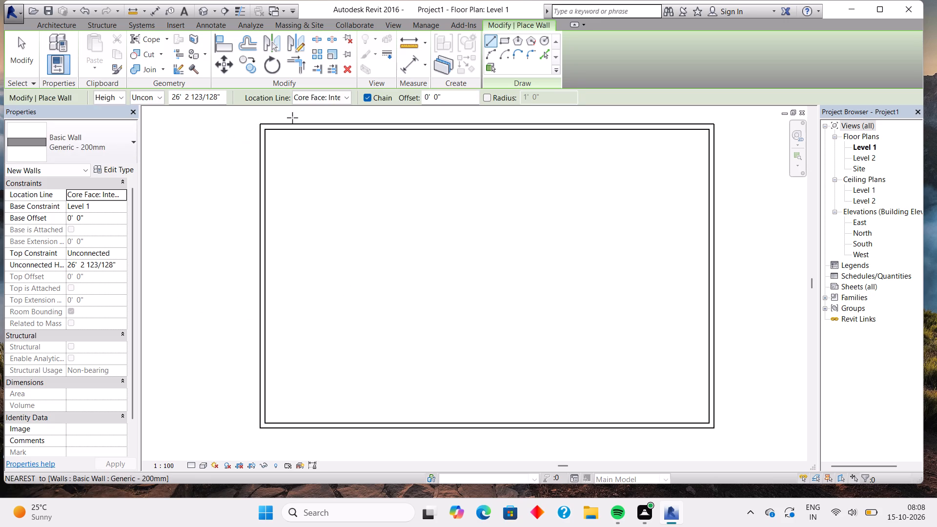
Draw two walls enclosing a small room in the enclosure's northwest corner, about 8' horizontally and about 4' 2" vertically to the north wall.
{"action": "left_click", "coordinate": [264, 127]}
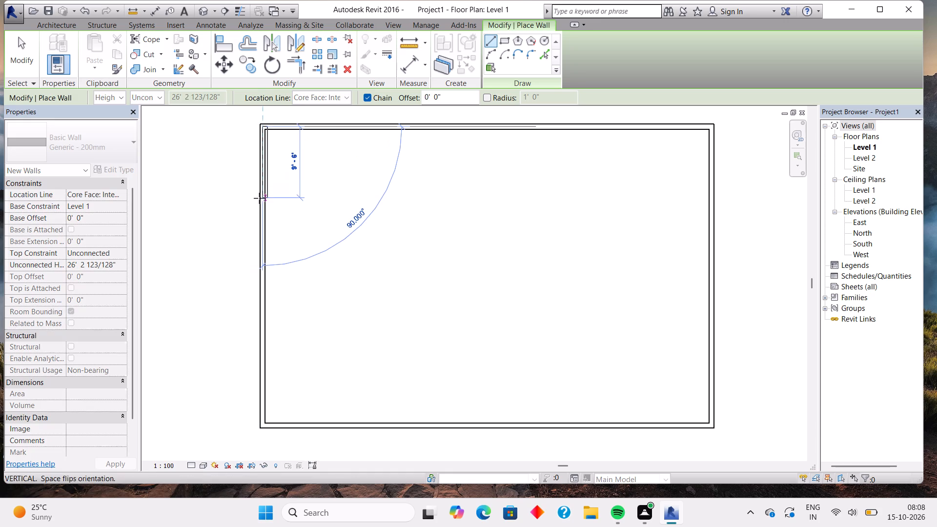
{"action": "key", "text": "Escape"}
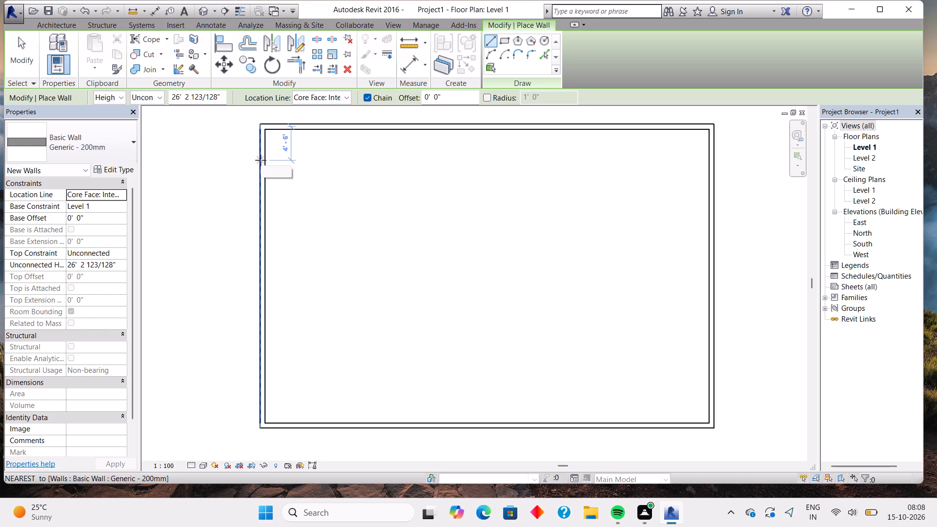
{"action": "left_click", "coordinate": [261, 160]}
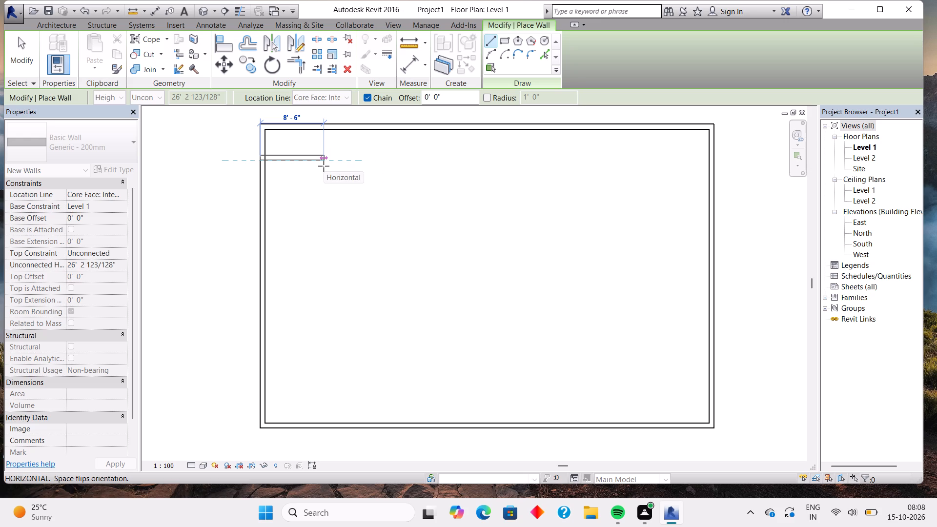
{"action": "scroll", "coordinate": [326, 166], "scroll_direction": "up", "scroll_amount": 3}
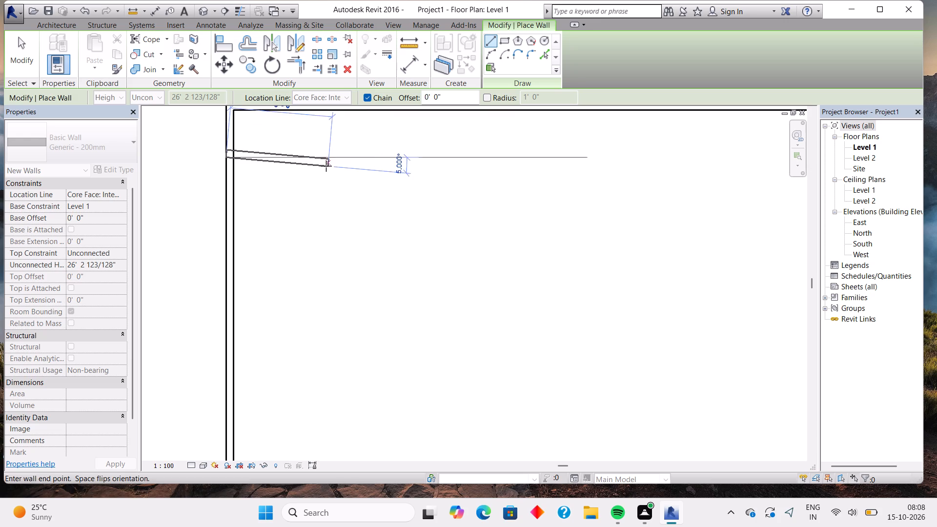
{"action": "scroll", "coordinate": [326, 166], "scroll_direction": "up", "scroll_amount": 3}
{"action": "middle_click_drag", "start_coordinate": [326, 155], "coordinate": [307, 220]}
{"action": "scroll", "coordinate": [326, 155], "scroll_direction": "up", "scroll_amount": 1}
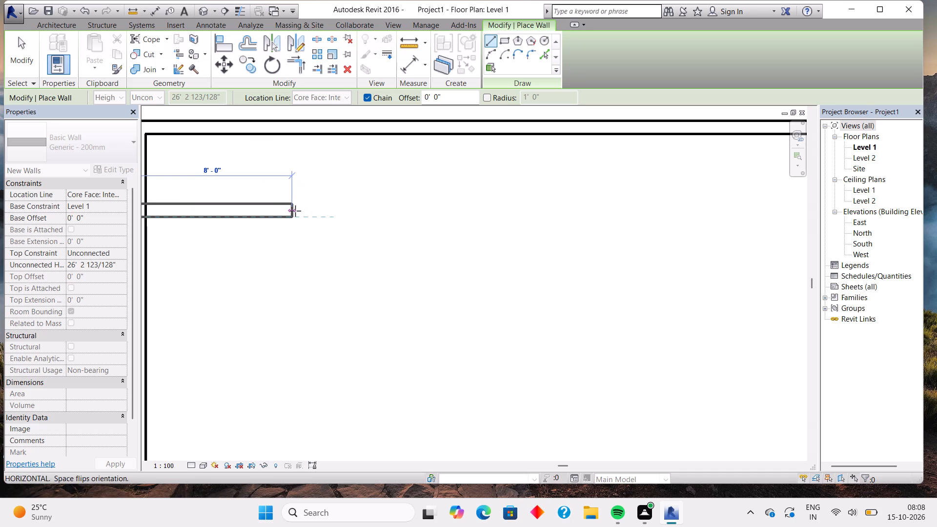
{"action": "scroll", "coordinate": [300, 212], "scroll_direction": "up", "scroll_amount": 4}
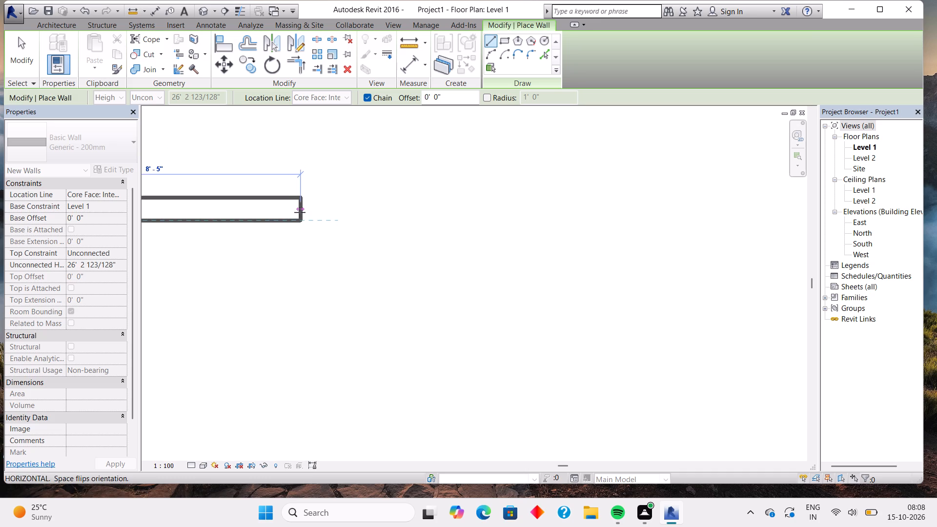
{"action": "left_click", "coordinate": [296, 212]}
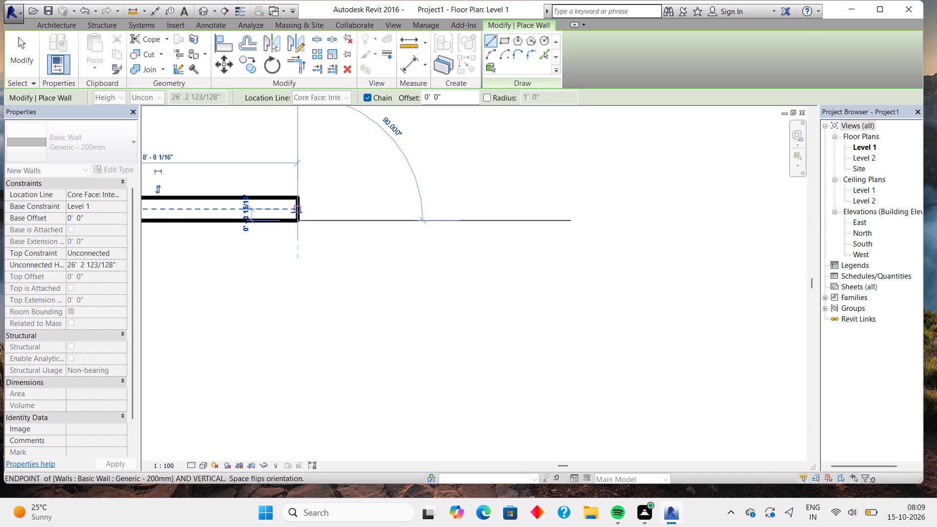
{"action": "middle_click_drag", "start_coordinate": [292, 138], "coordinate": [314, 230]}
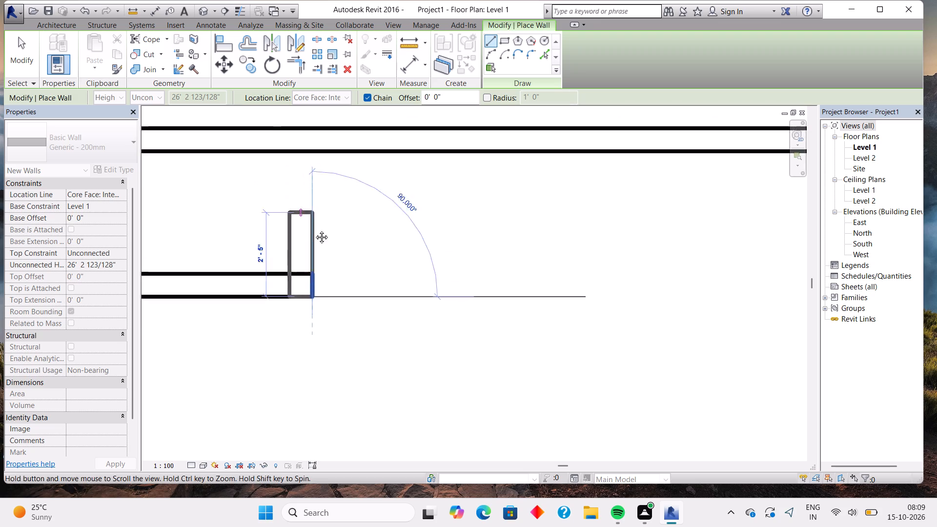
{"action": "middle_click_drag", "start_coordinate": [314, 230], "coordinate": [327, 271]}
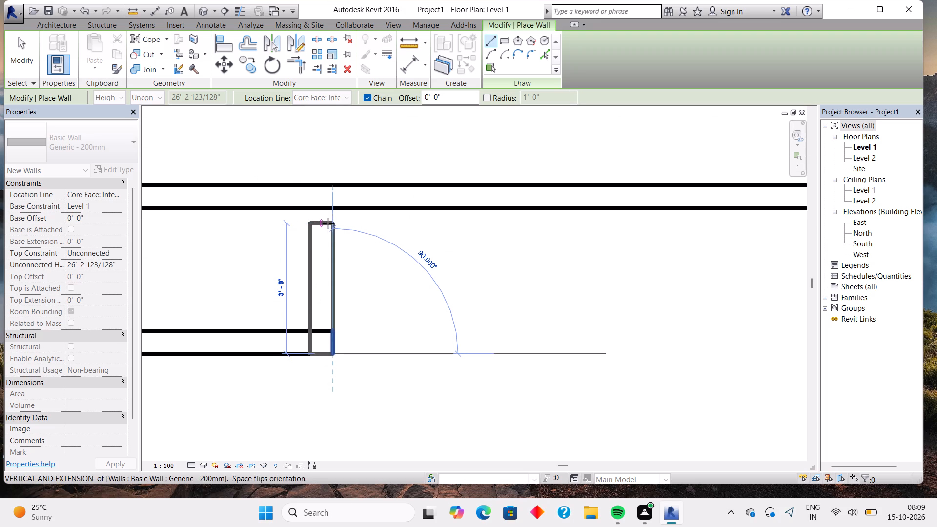
{"action": "left_click", "coordinate": [328, 210]}
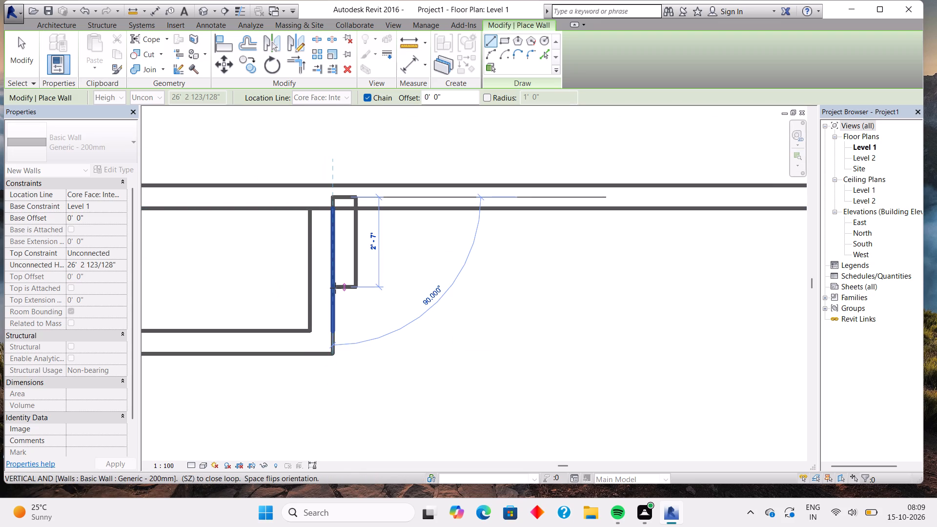
{"action": "key", "text": "Escape"}
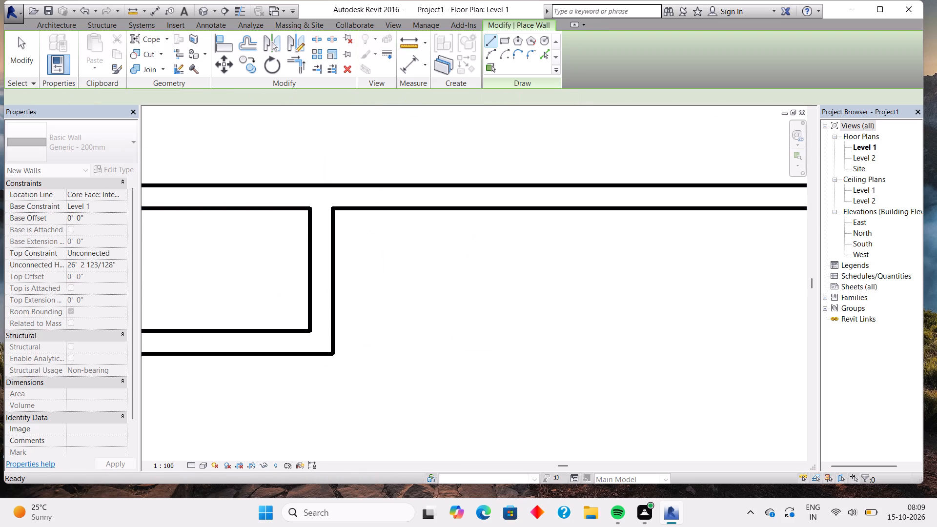
Measure the small corner room's inner height and width with temporary aligned dimensions between its wall faces.
{"action": "scroll", "coordinate": [335, 288], "scroll_direction": "down", "scroll_amount": 6}
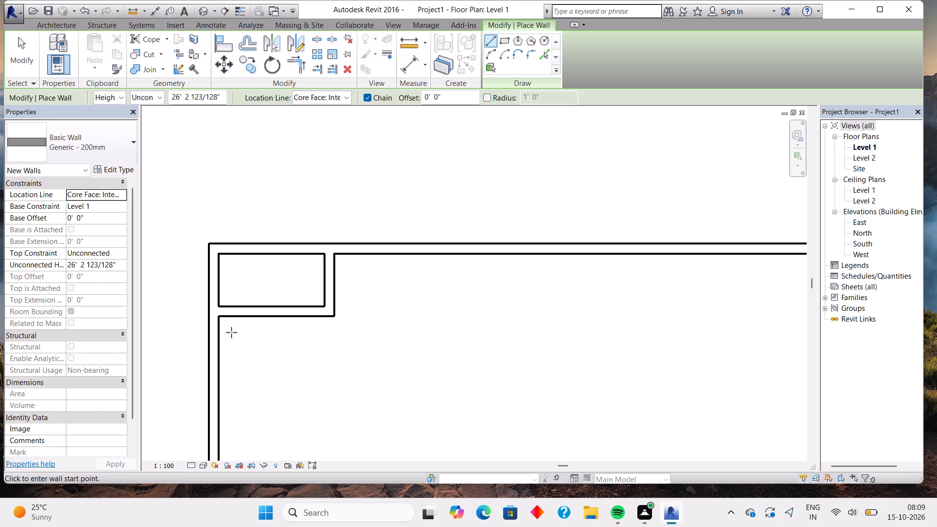
{"action": "left_click", "coordinate": [404, 68]}
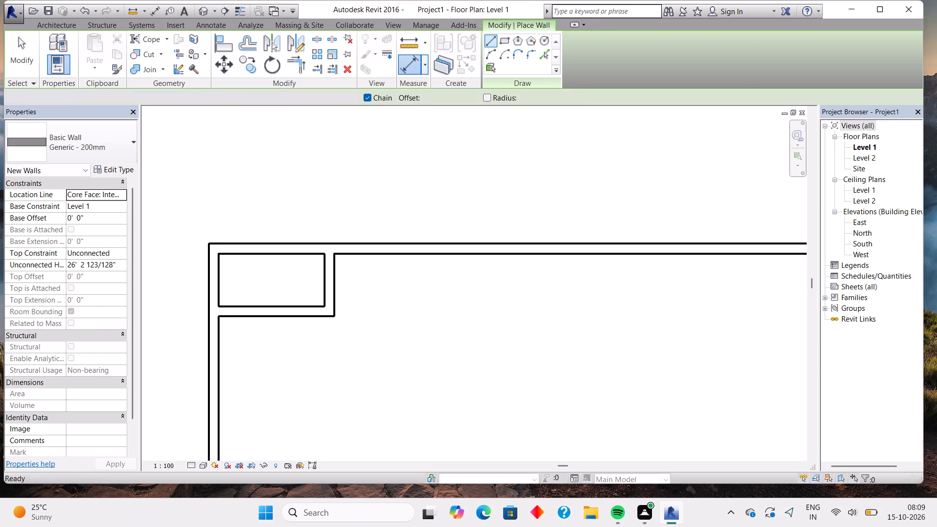
{"action": "left_click", "coordinate": [259, 251]}
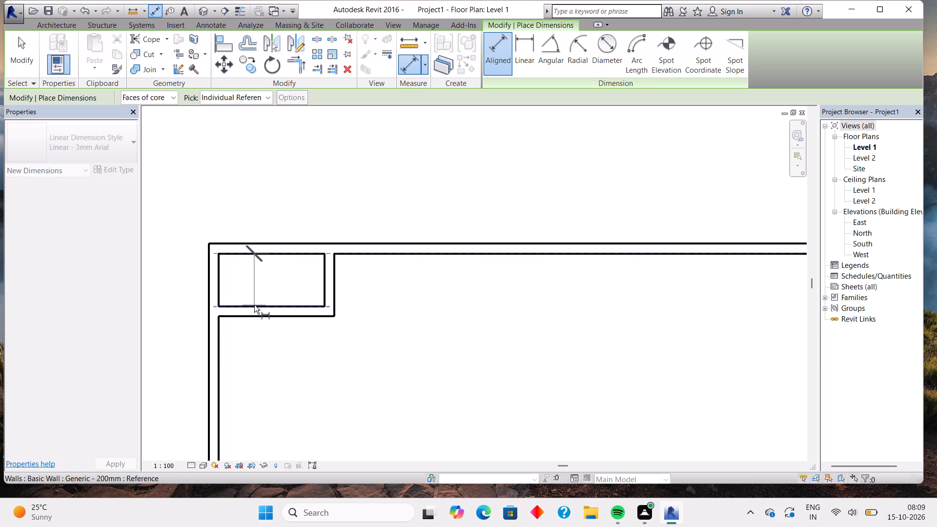
{"action": "left_click", "coordinate": [254, 305]}
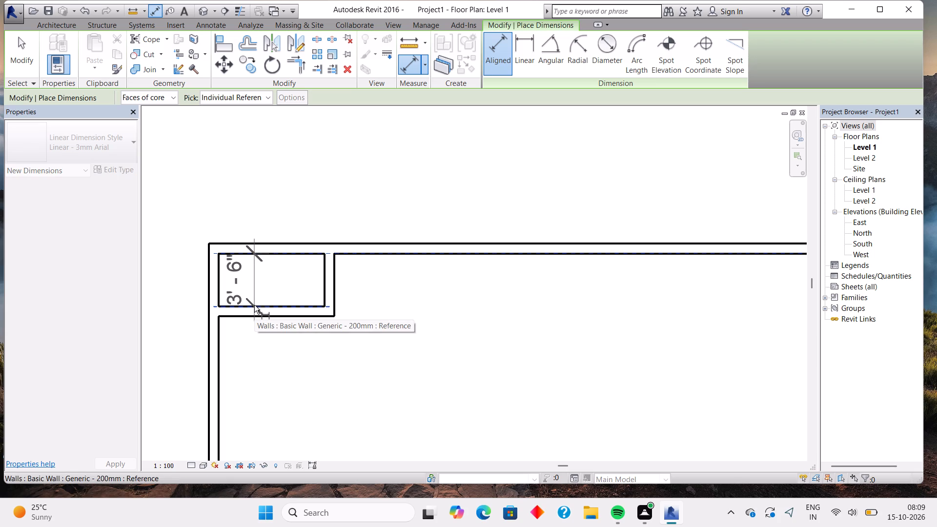
{"action": "key", "text": "Escape"}
{"action": "left_click", "coordinate": [217, 272]}
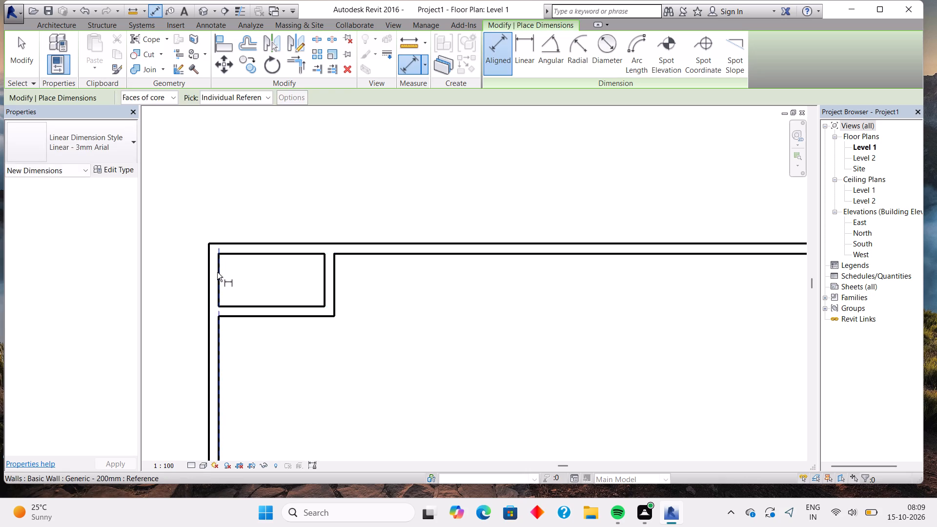
{"action": "left_click", "coordinate": [325, 267]}
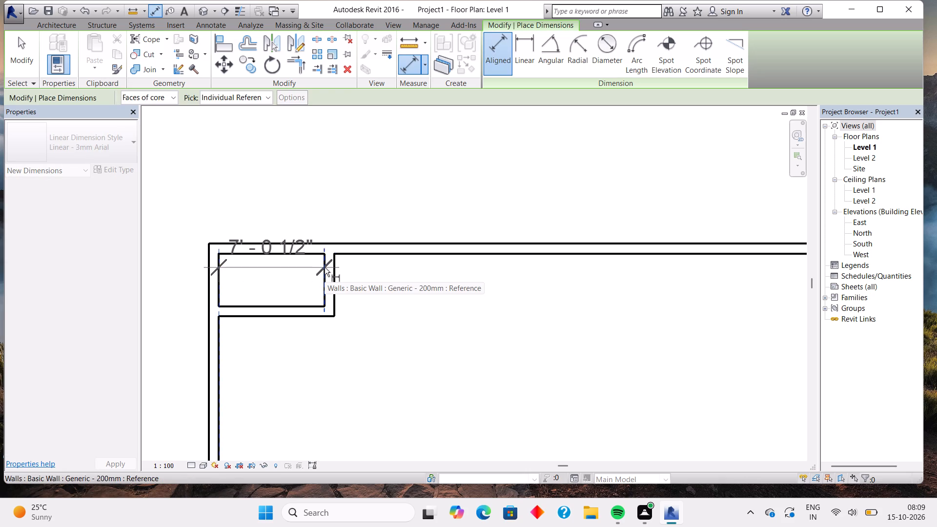
{"action": "key", "text": "Escape"}
{"action": "key", "text": "Escape"}
{"action": "key", "text": "Escape"}
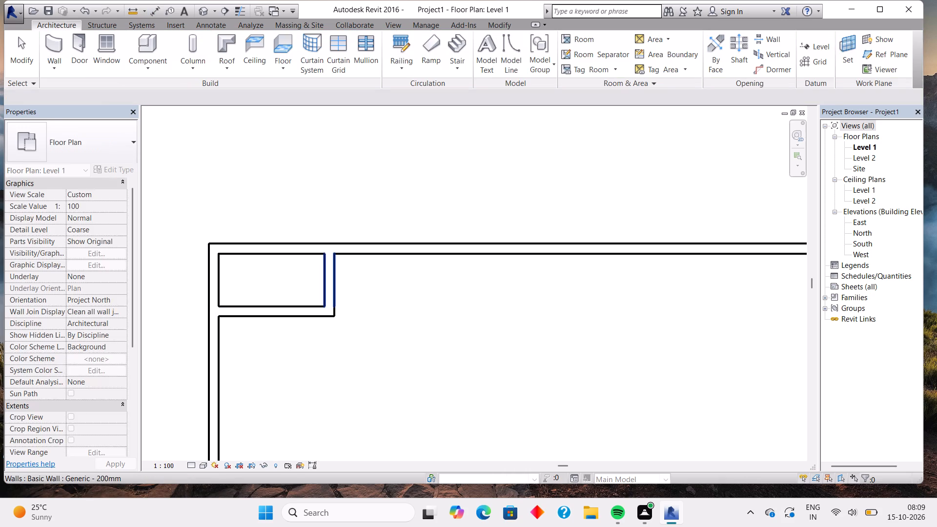
Enlarge the northwest corner room by nudging its east wall to about 8' 2" from the west wall and its south wall to about 4' 6" from the north wall.
{"action": "left_click", "coordinate": [326, 285]}
{"action": "key", "text": "Right"}
{"action": "key", "text": "Right"}
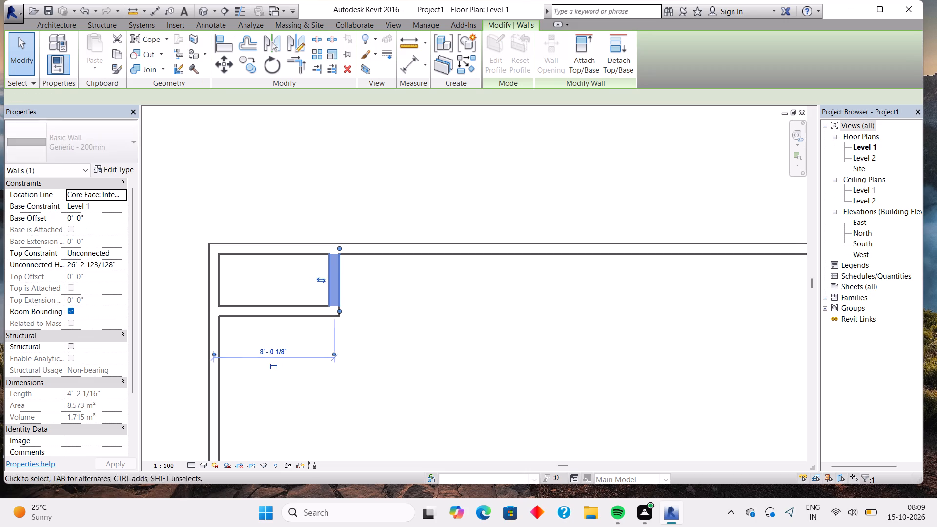
{"action": "key", "text": "Right"}
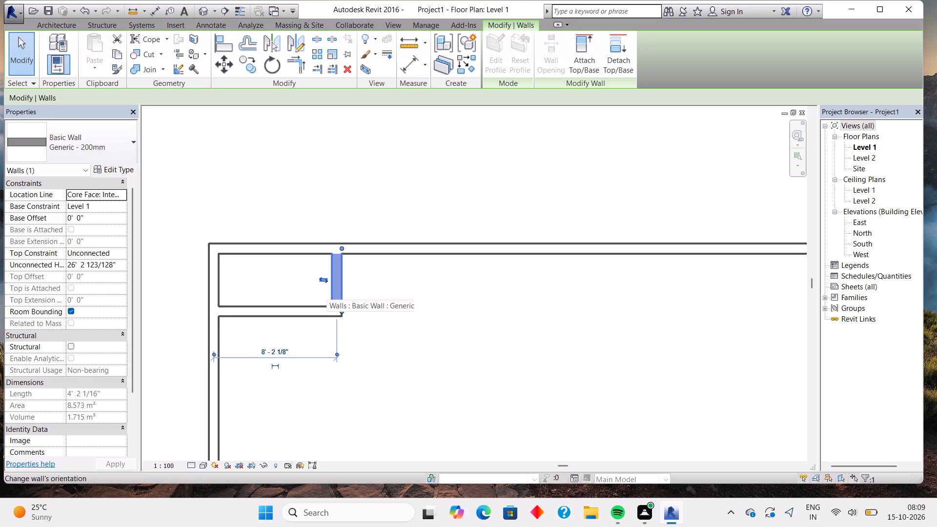
{"action": "key", "text": "Escape"}
{"action": "left_click", "coordinate": [312, 311]}
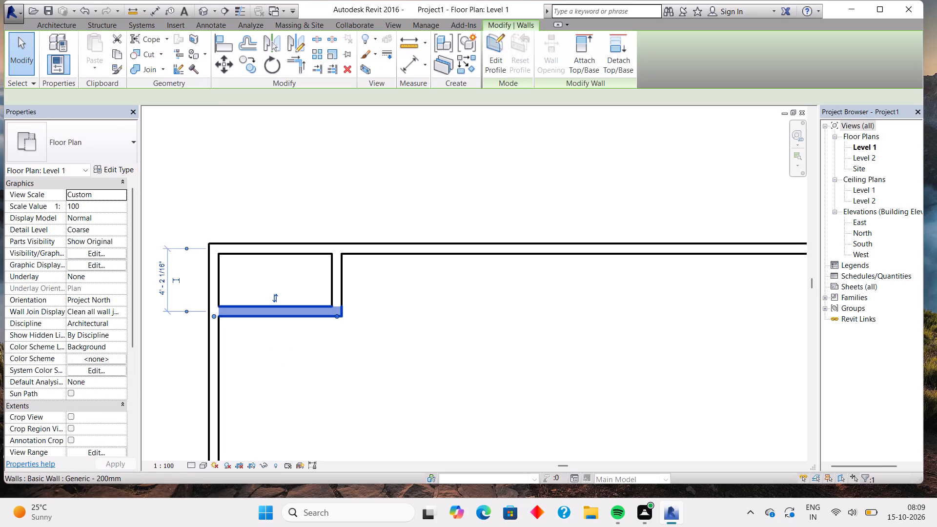
{"action": "key", "text": "Down"}
{"action": "key", "text": "Down"}
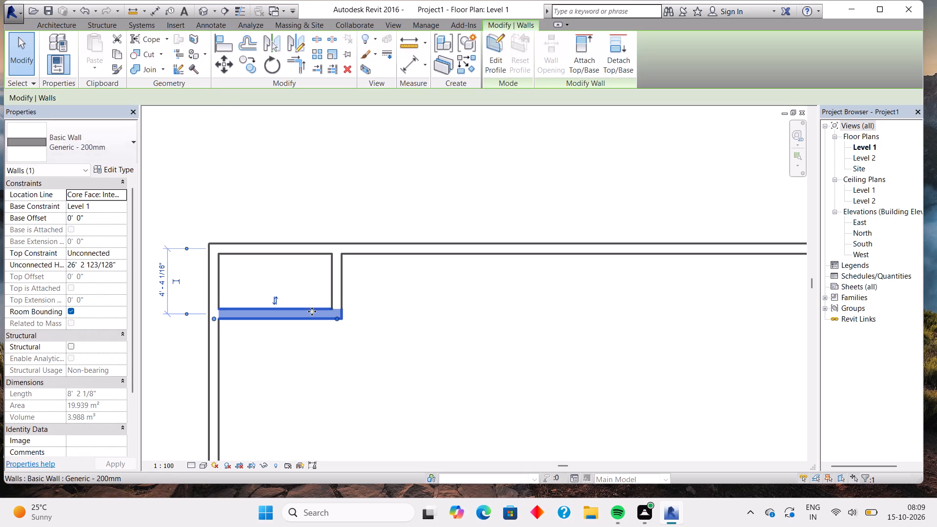
{"action": "key", "text": "Escape"}
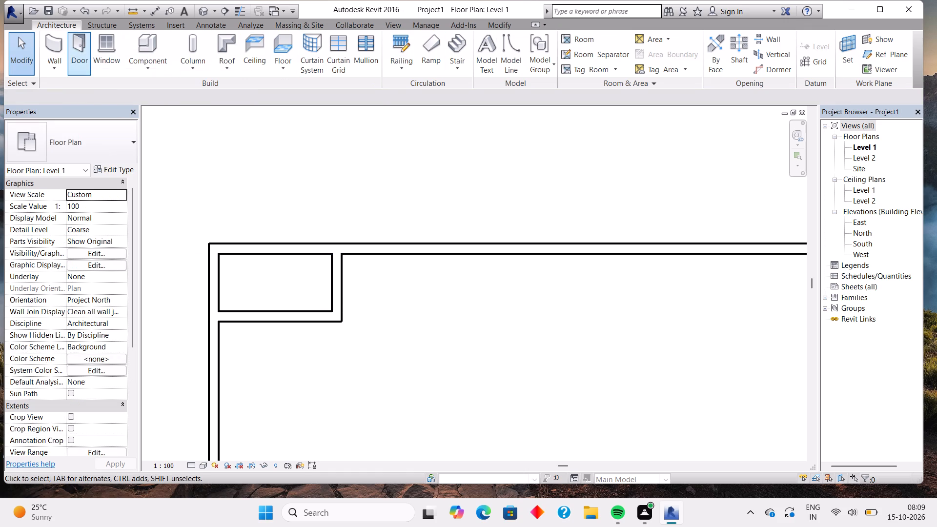
Measure the corner room's inner height and width with temporary aligned dimensions between the faces of core.
{"action": "left_click", "coordinate": [59, 50]}
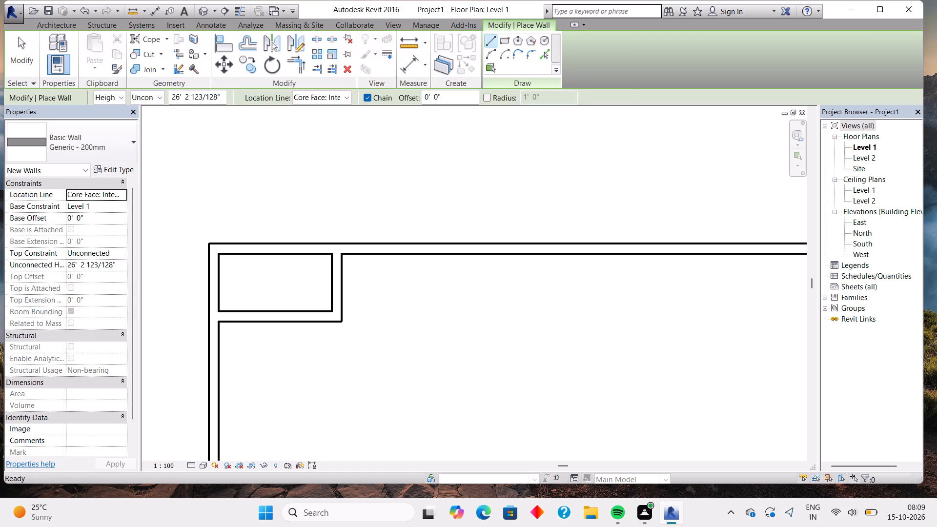
{"action": "left_click", "coordinate": [412, 61]}
{"action": "left_click", "coordinate": [278, 250]}
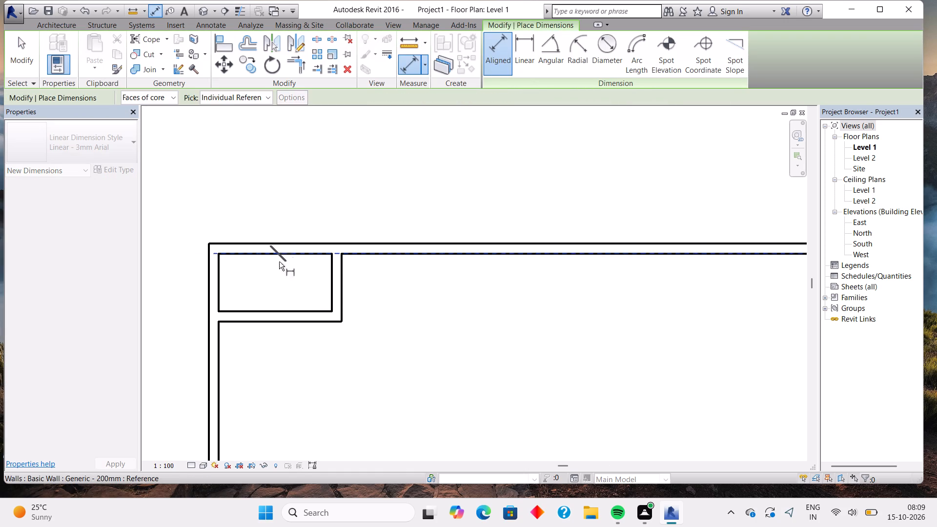
{"action": "left_click", "coordinate": [277, 311]}
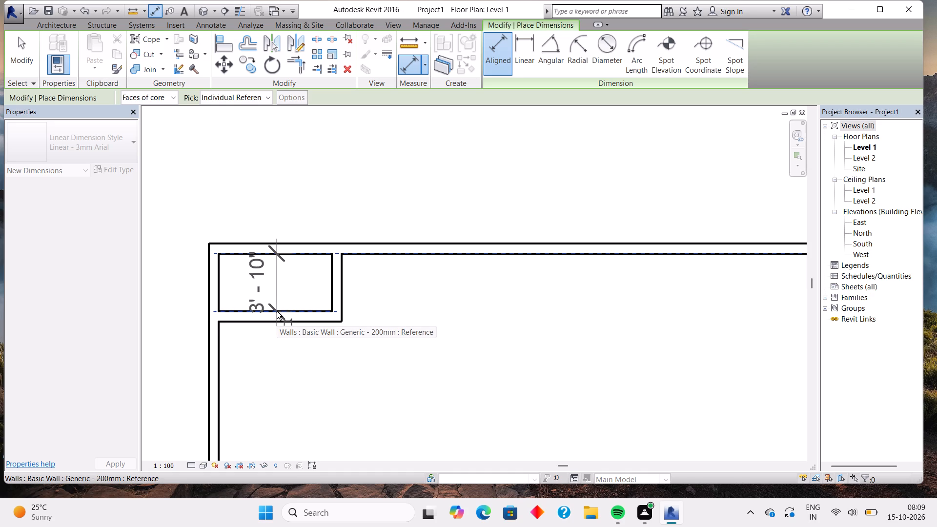
{"action": "key", "text": "Escape"}
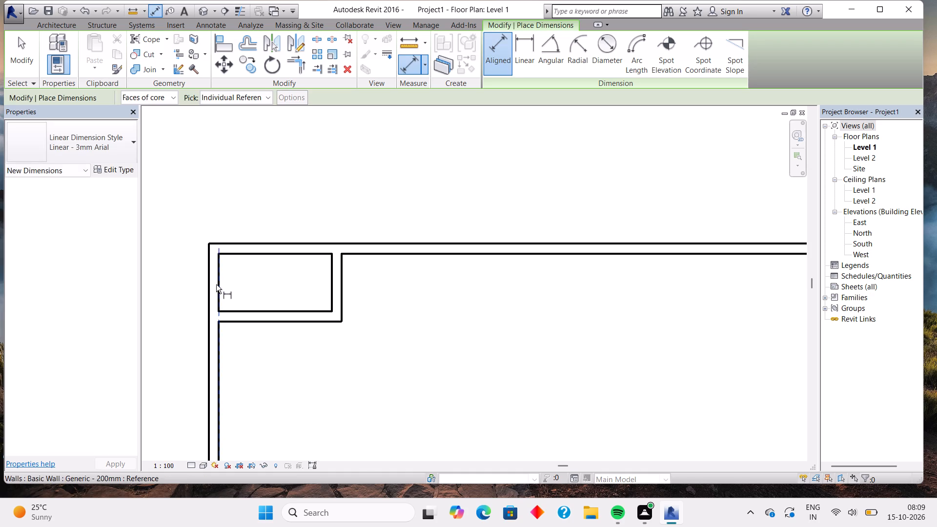
{"action": "left_click", "coordinate": [216, 284]}
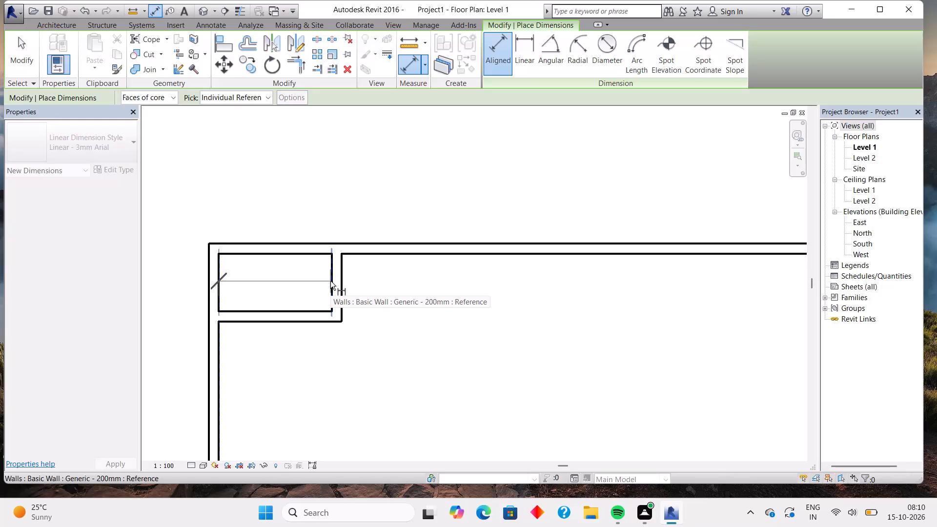
{"action": "left_click", "coordinate": [332, 281]}
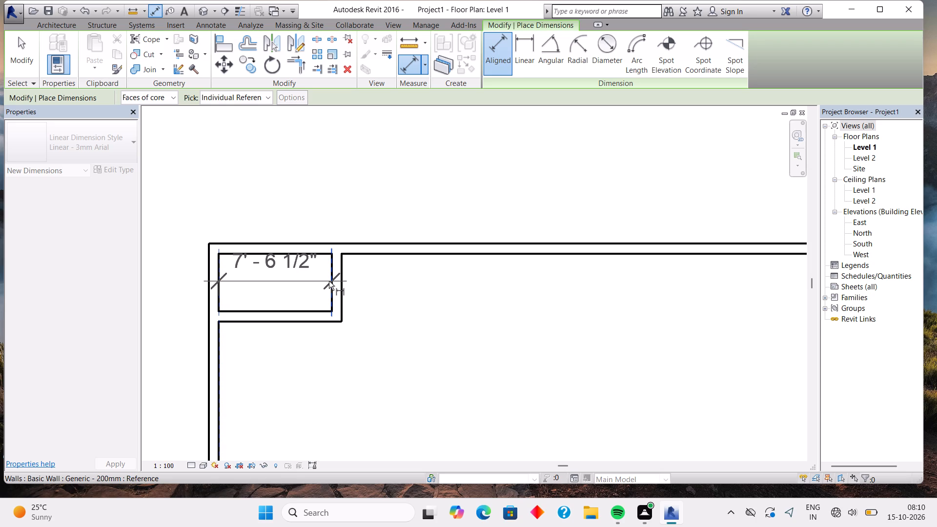
{"action": "key", "text": "Escape"}
{"action": "key", "text": "Escape"}
{"action": "key", "text": "Escape"}
{"action": "key", "text": "Escape"}
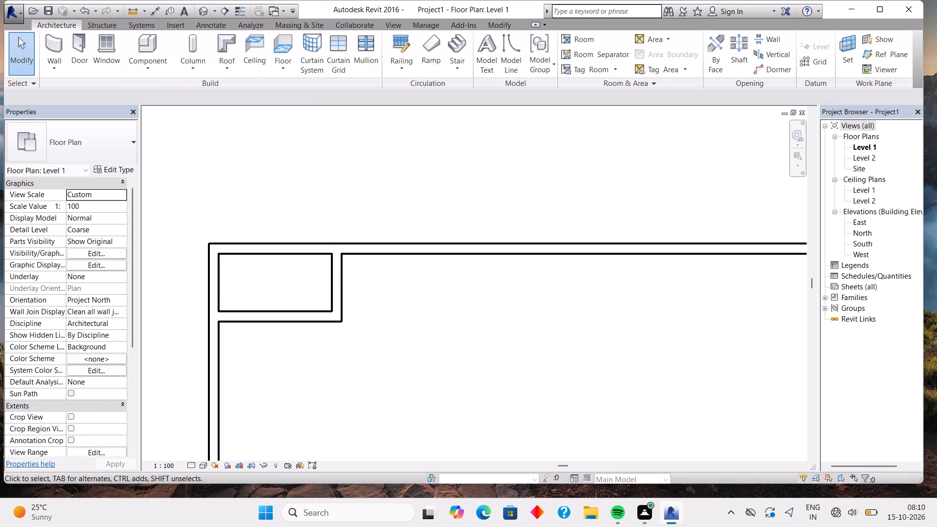
{"action": "key", "text": "Escape"}
Nudge the corner room's east wall to about 8' 10" from the west wall and its south wall to about 4' 10" from the north wall.
{"action": "left_click", "coordinate": [333, 284]}
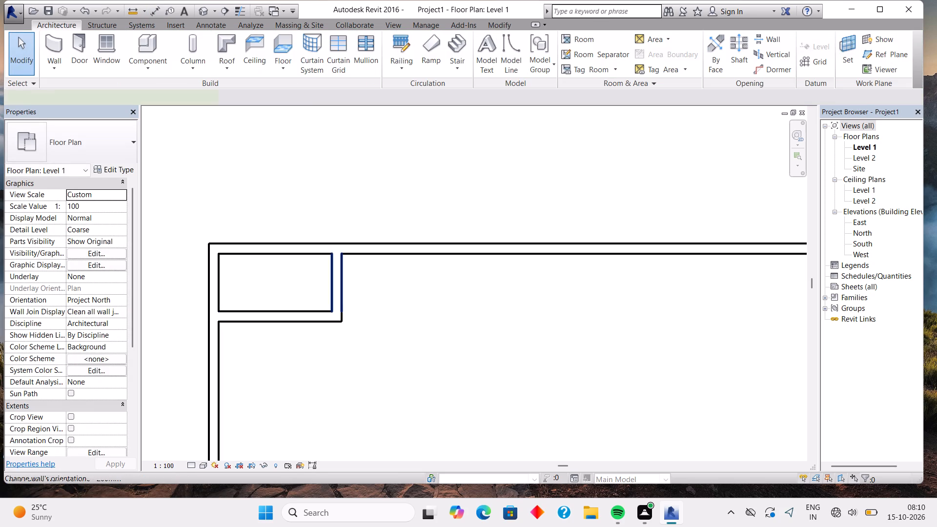
{"action": "key", "text": "Right"}
{"action": "key", "text": "Right"}
{"action": "key", "text": "Right"}
{"action": "key", "text": "Right"}
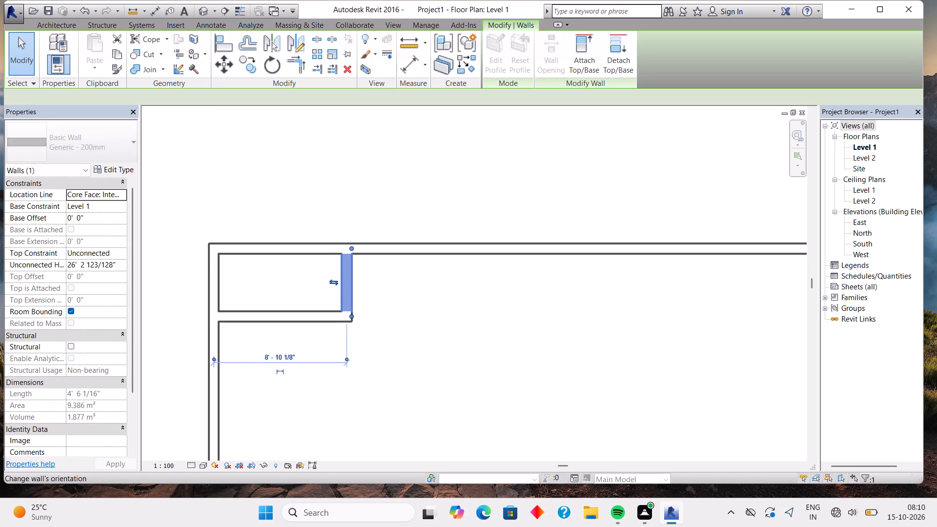
{"action": "key", "text": "Escape"}
{"action": "left_click", "coordinate": [283, 319]}
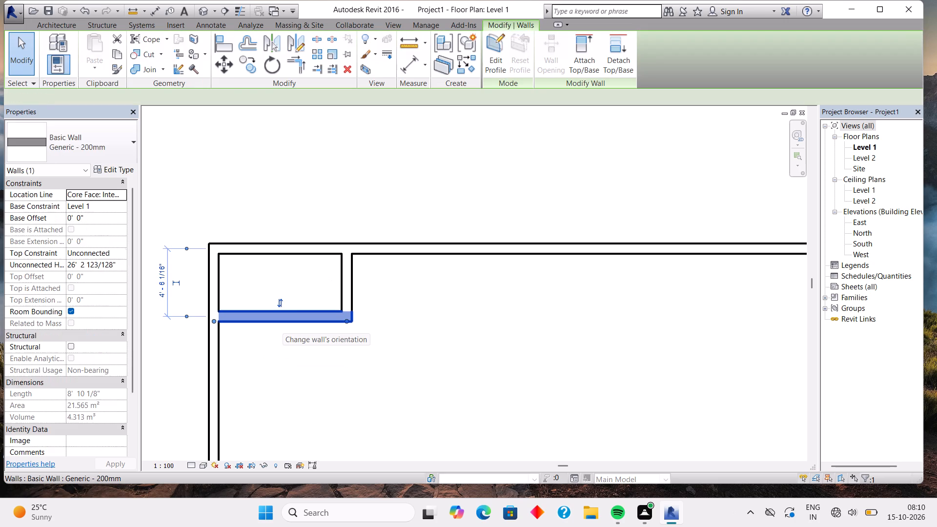
{"action": "key", "text": "Down"}
{"action": "key", "text": "Down"}
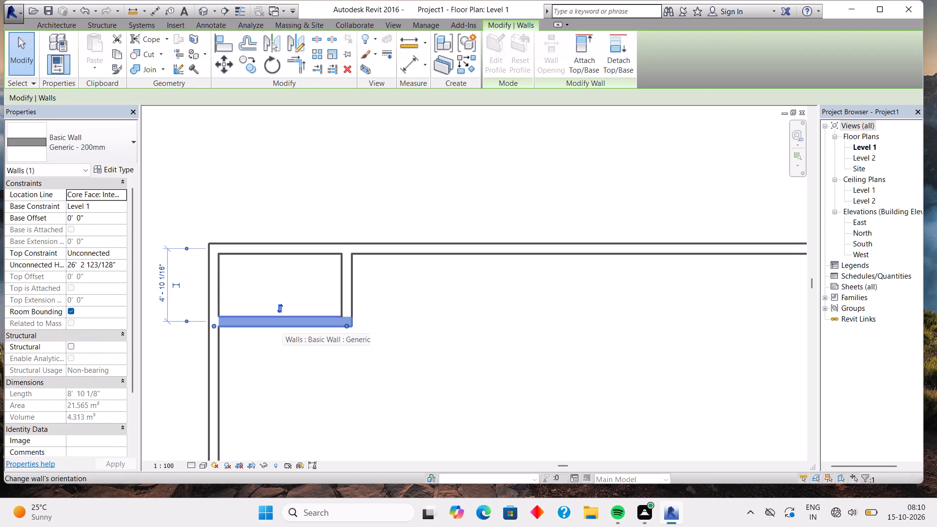
{"action": "key", "text": "Escape"}
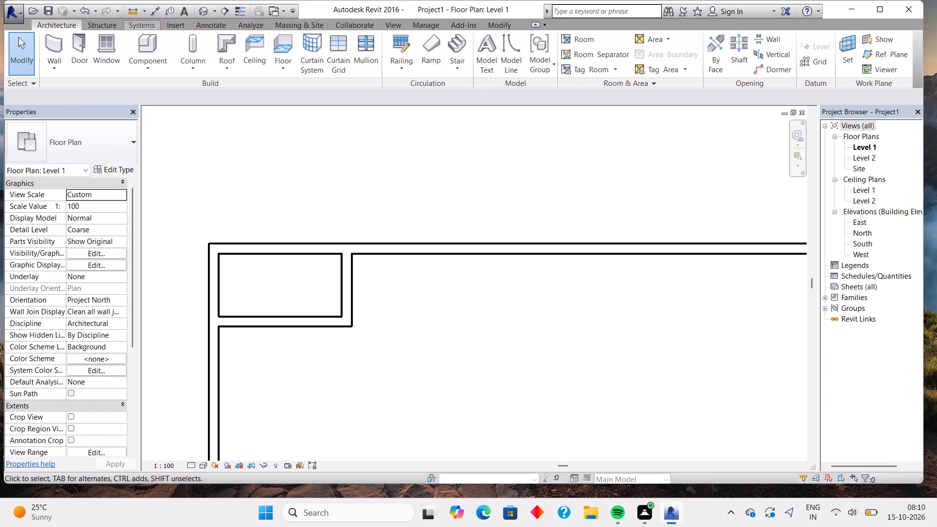
Measure the enlarged corner room's inner width and height with temporary aligned dimensions between its wall faces.
{"action": "left_click", "coordinate": [57, 38]}
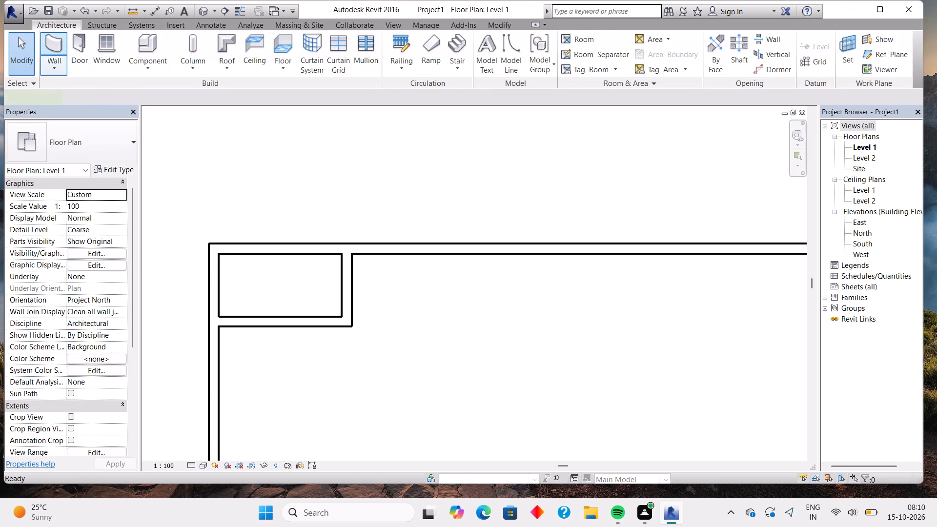
{"action": "left_click", "coordinate": [404, 68]}
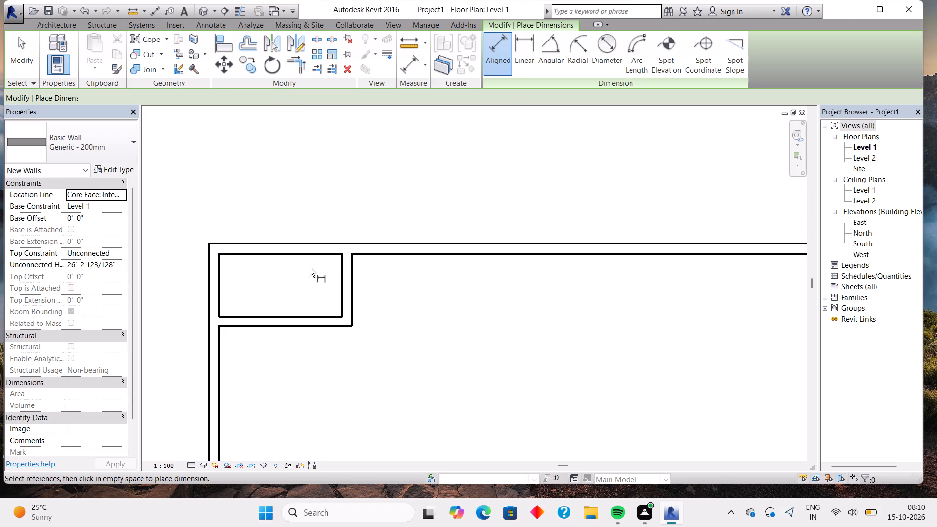
{"action": "left_click", "coordinate": [216, 285]}
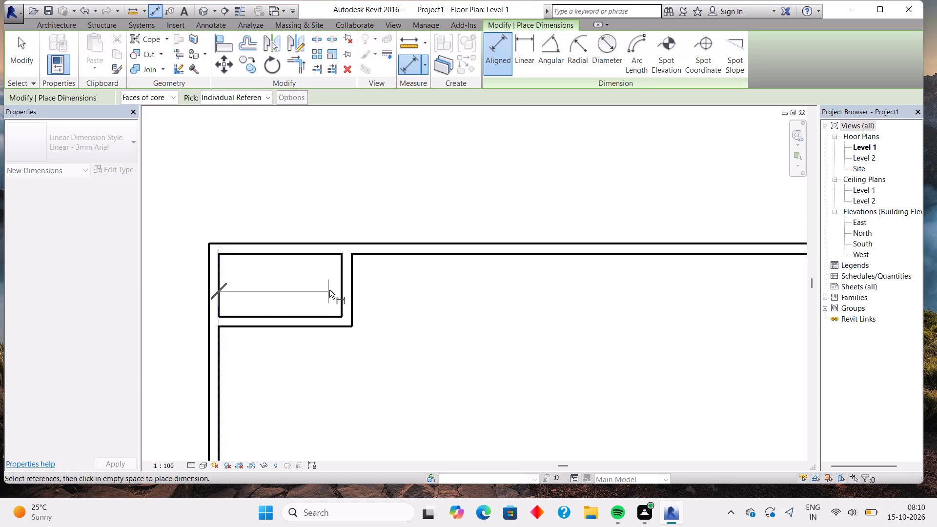
{"action": "left_click", "coordinate": [342, 282]}
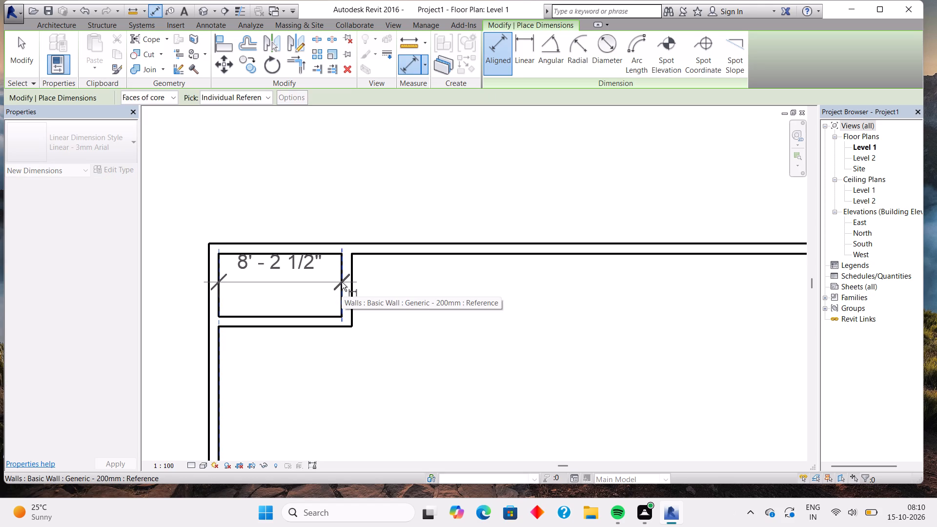
{"action": "key", "text": "Escape"}
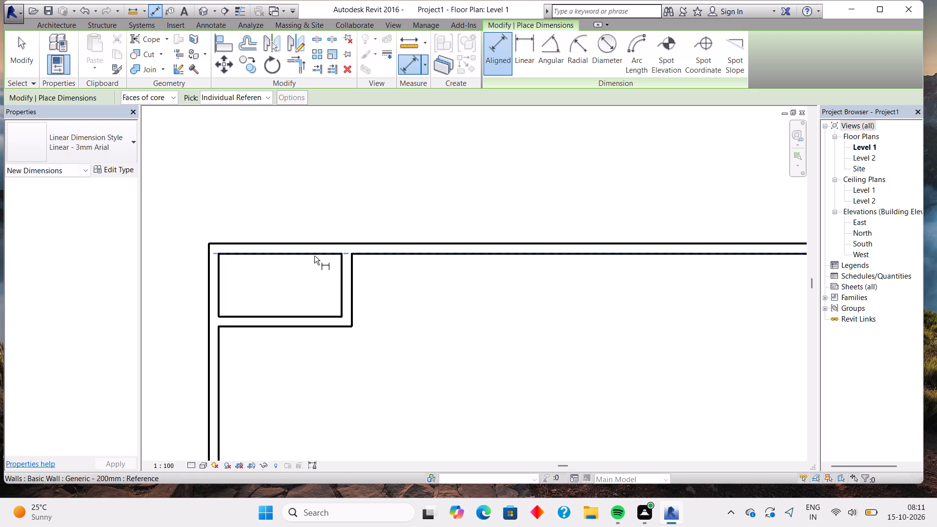
{"action": "left_click", "coordinate": [314, 256]}
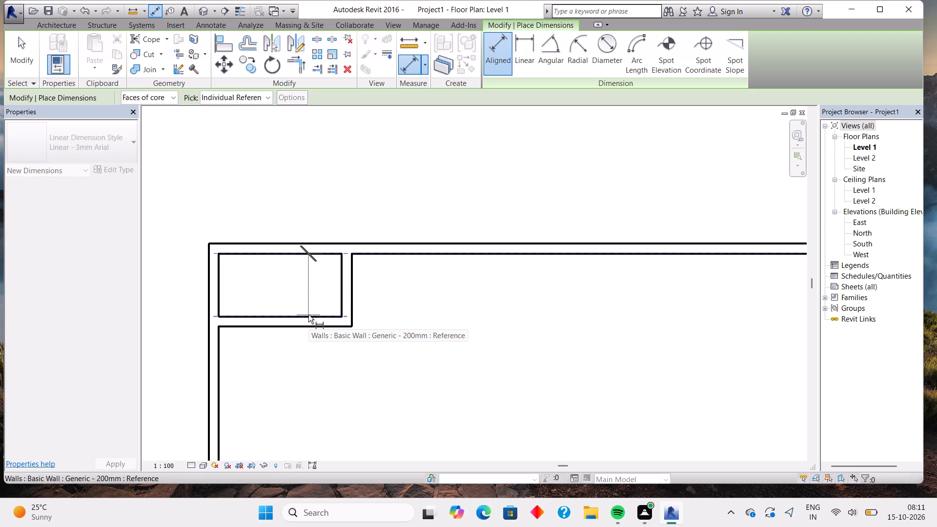
{"action": "scroll", "coordinate": [308, 316], "scroll_direction": "up", "scroll_amount": 2}
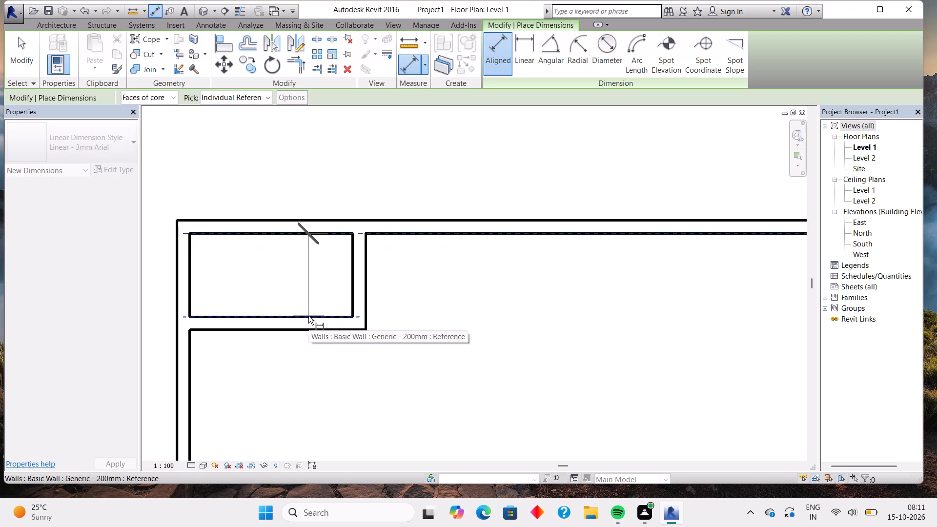
{"action": "left_click", "coordinate": [308, 316]}
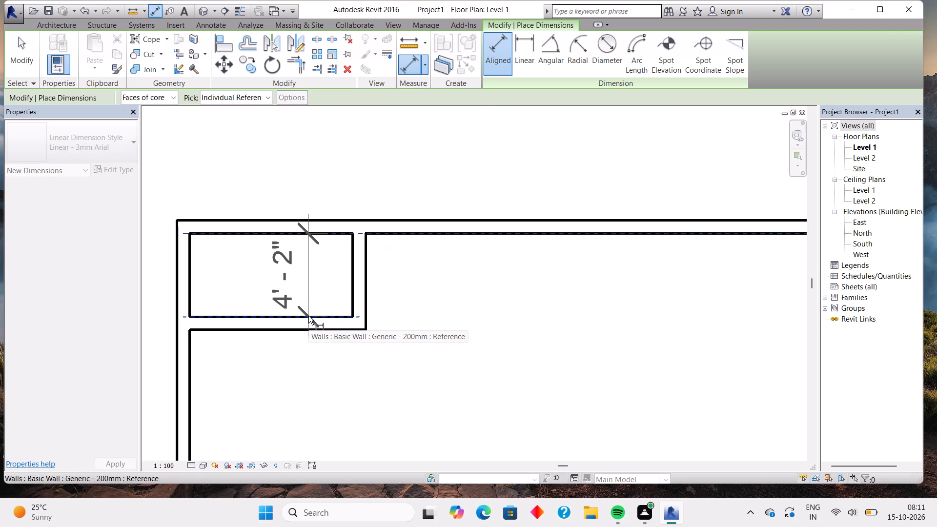
{"action": "key", "text": "Escape"}
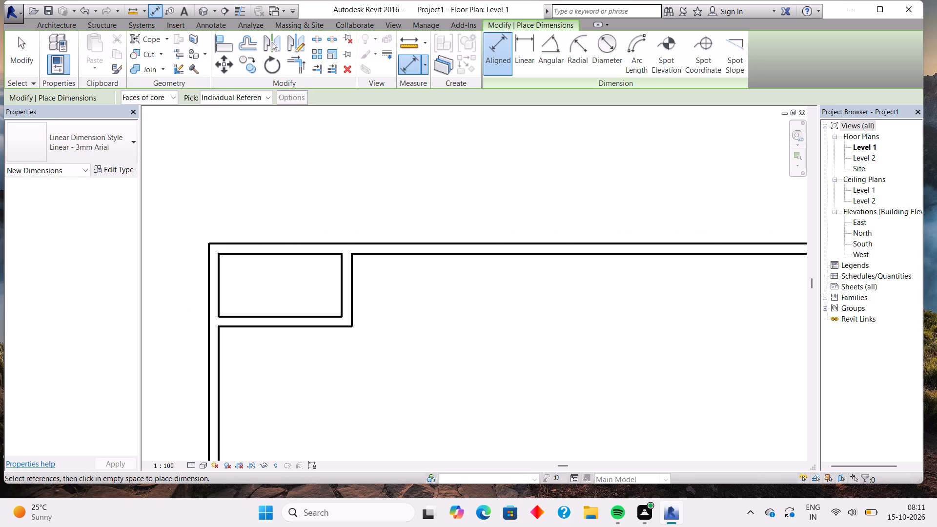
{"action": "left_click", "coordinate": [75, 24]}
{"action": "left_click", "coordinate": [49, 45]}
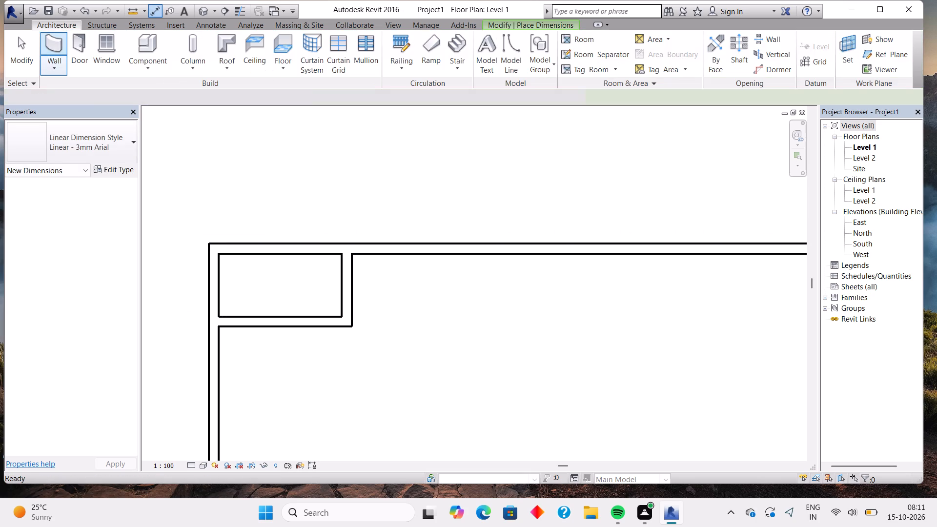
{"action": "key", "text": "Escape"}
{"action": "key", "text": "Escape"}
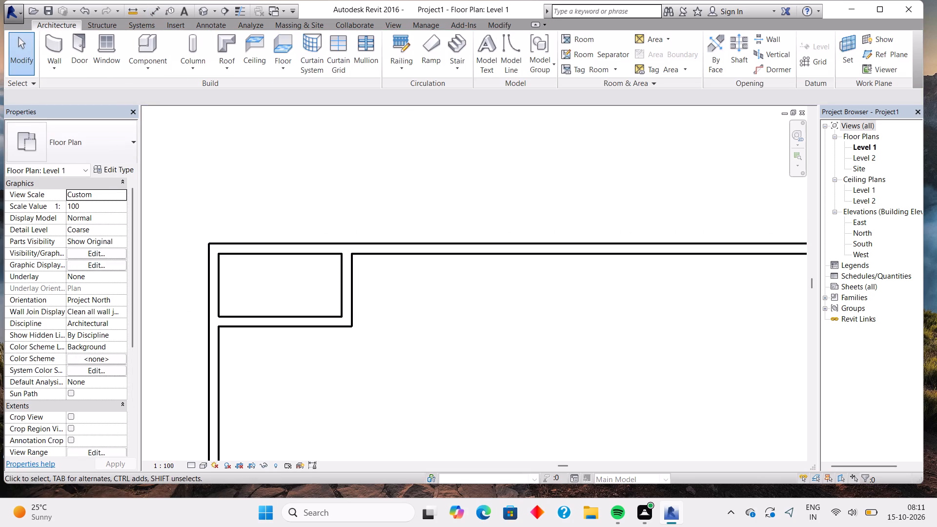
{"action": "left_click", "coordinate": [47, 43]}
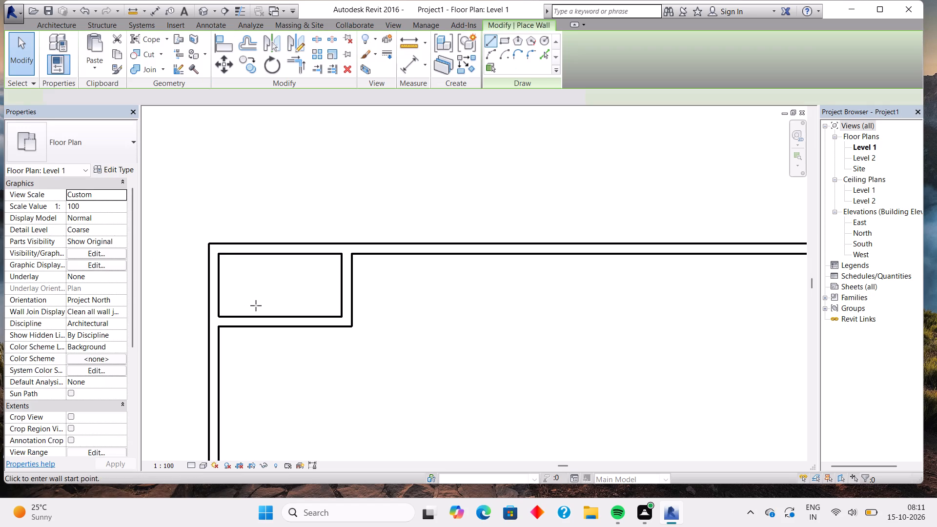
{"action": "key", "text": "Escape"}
Nudge the corner room's east wall to about 9' from the west wall and its south wall to about 5' from the north wall.
{"action": "left_click", "coordinate": [348, 291]}
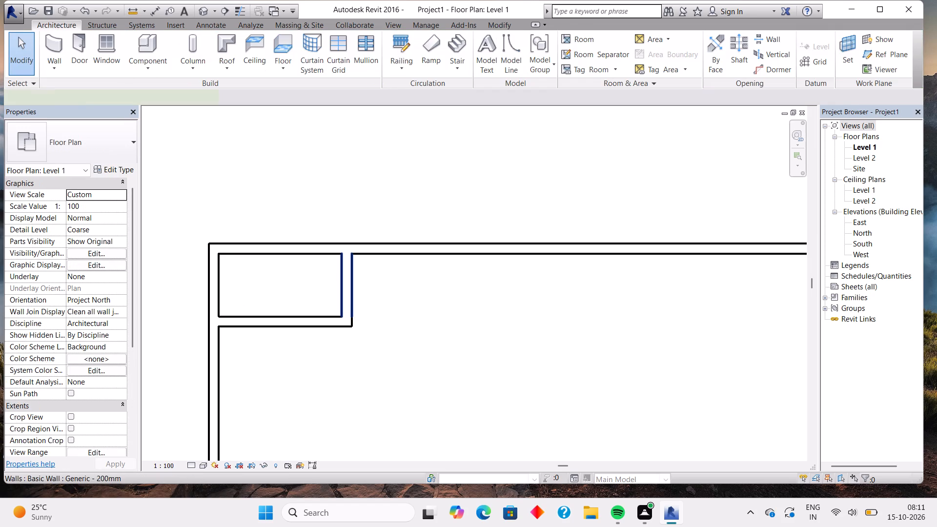
{"action": "key", "text": "Right"}
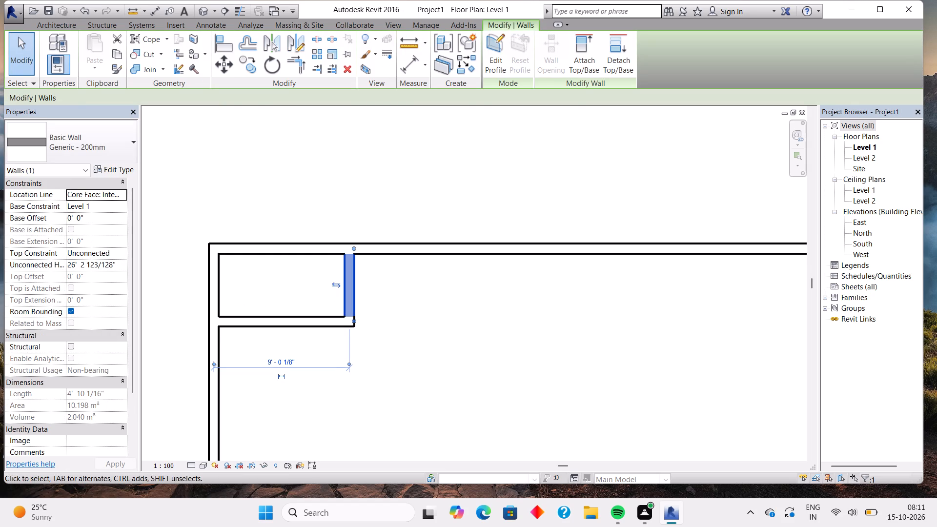
{"action": "left_click", "coordinate": [316, 319]}
{"action": "key", "text": "Down"}
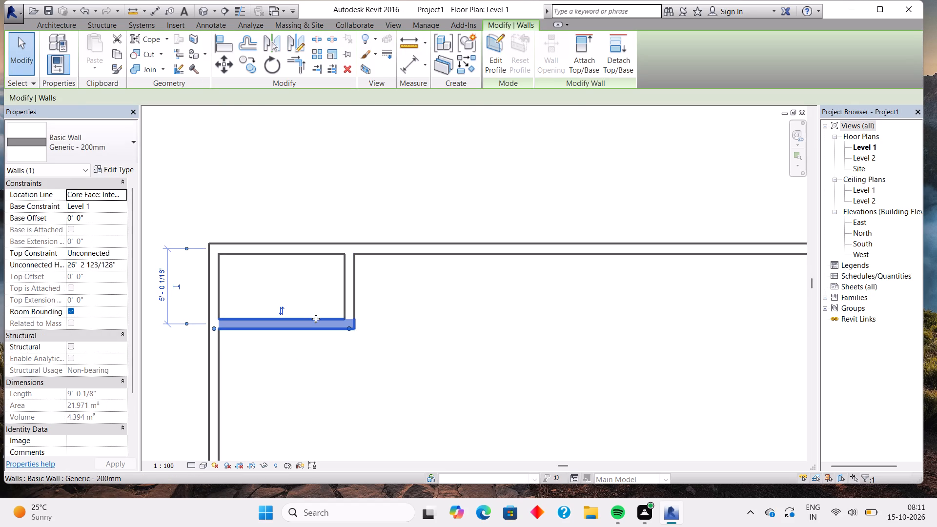
{"action": "key", "text": "Escape"}
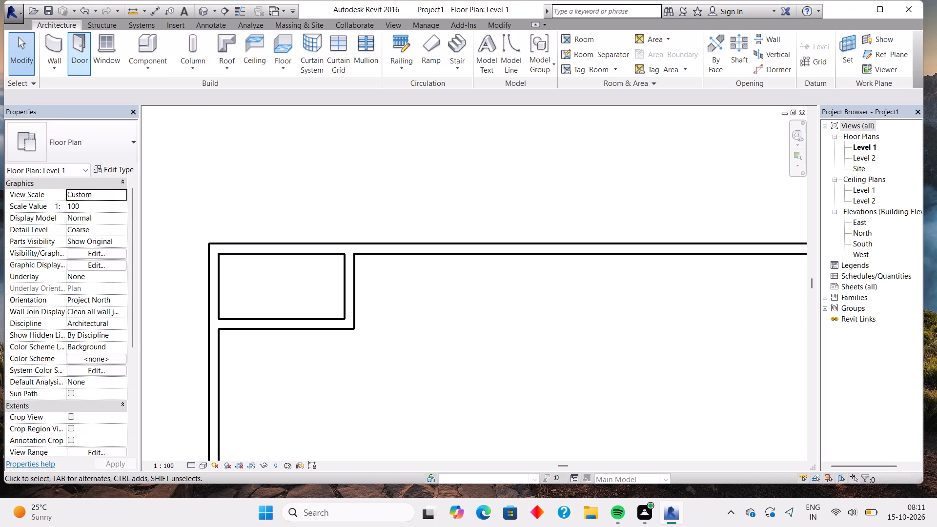
Measure the corner room's inner width and height with temporary aligned dimensions between its wall faces.
{"action": "left_click", "coordinate": [57, 44]}
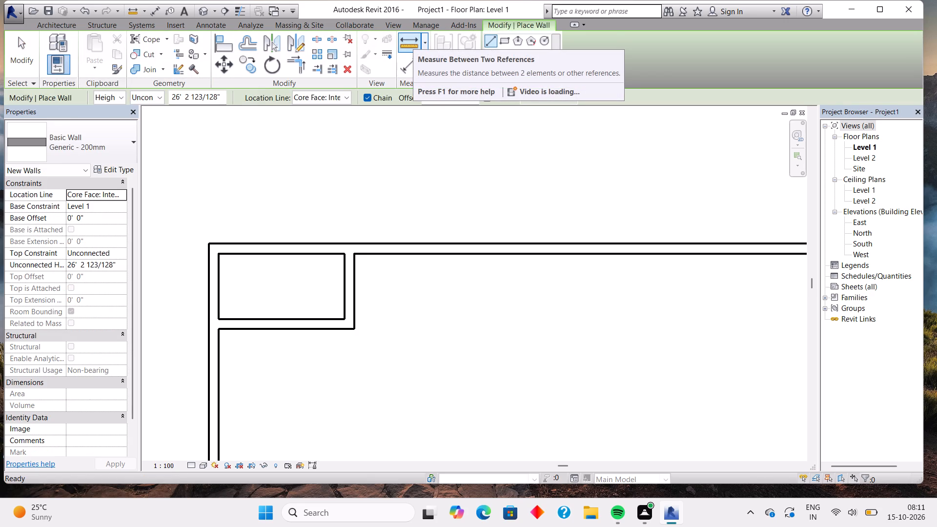
{"action": "left_click", "coordinate": [407, 62]}
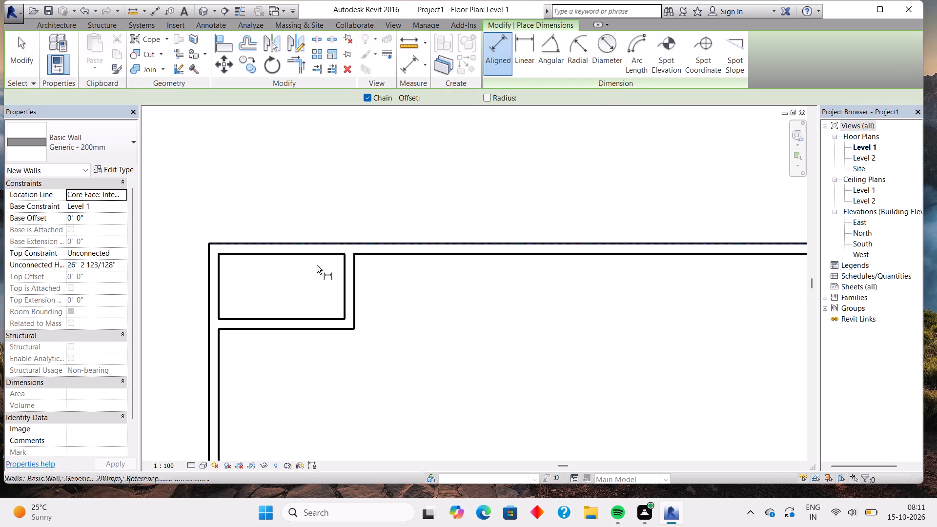
{"action": "left_click", "coordinate": [217, 268]}
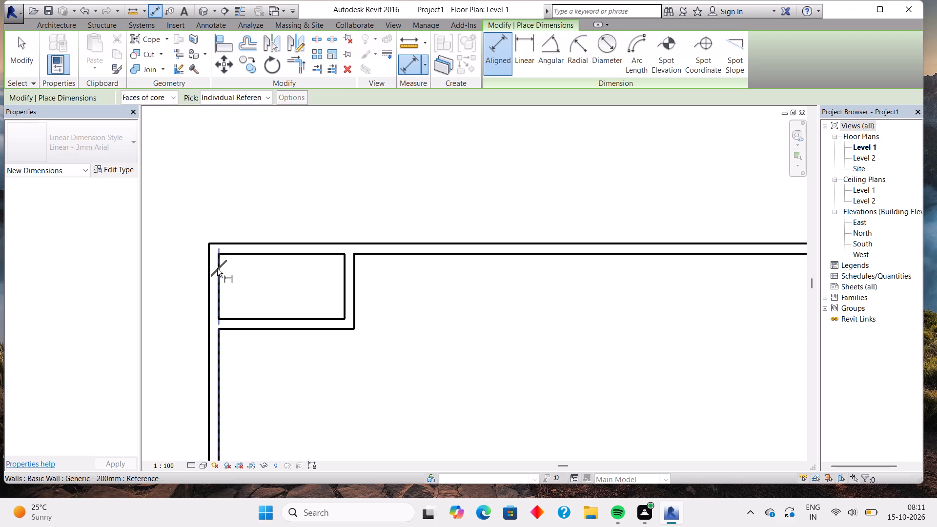
{"action": "left_click", "coordinate": [344, 269]}
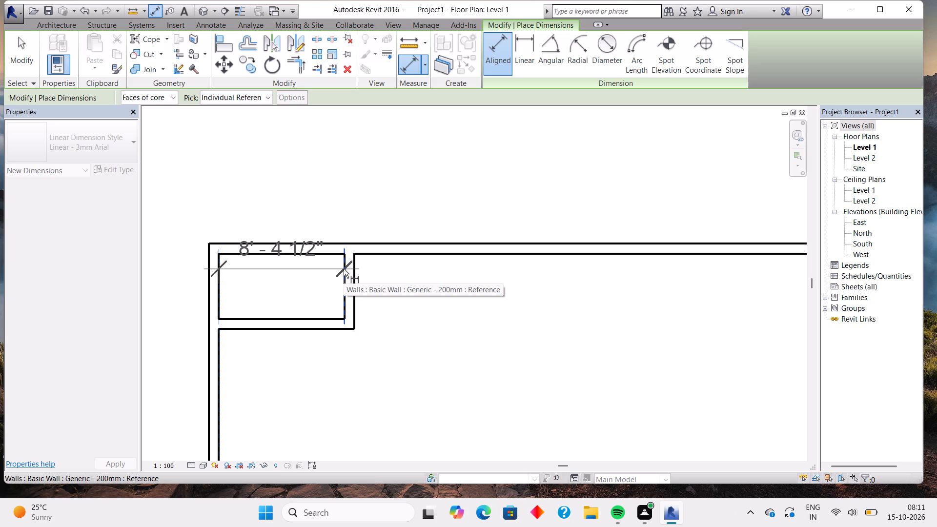
{"action": "key", "text": "Escape"}
{"action": "left_click", "coordinate": [296, 254]}
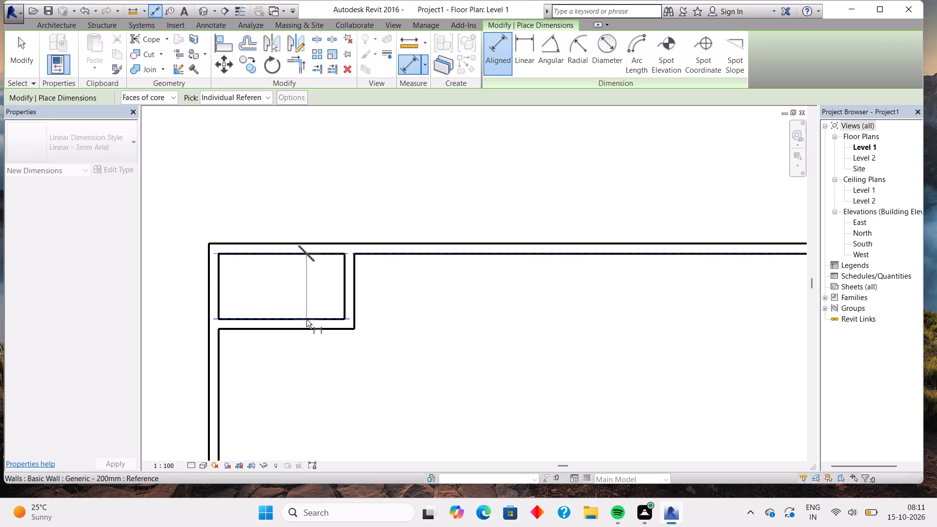
{"action": "left_click", "coordinate": [306, 320]}
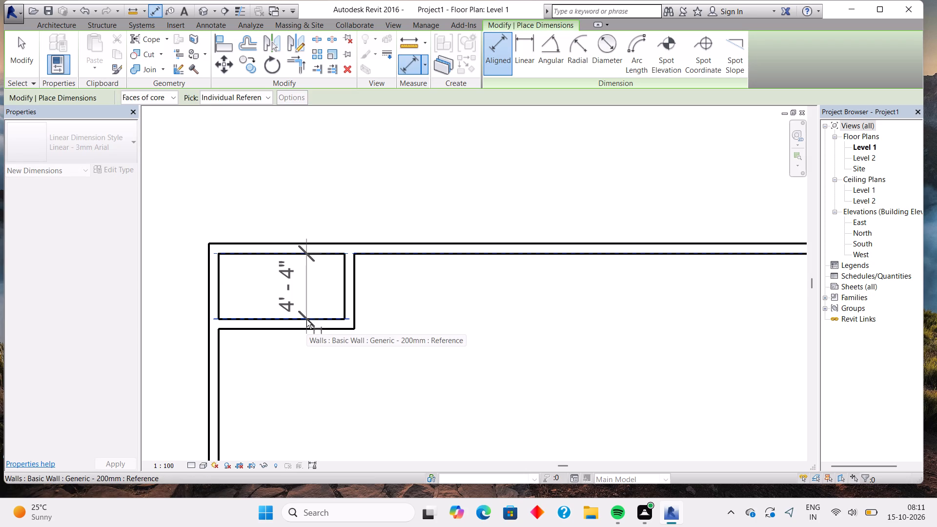
{"action": "key", "text": "Escape"}
{"action": "key", "text": "Escape"}
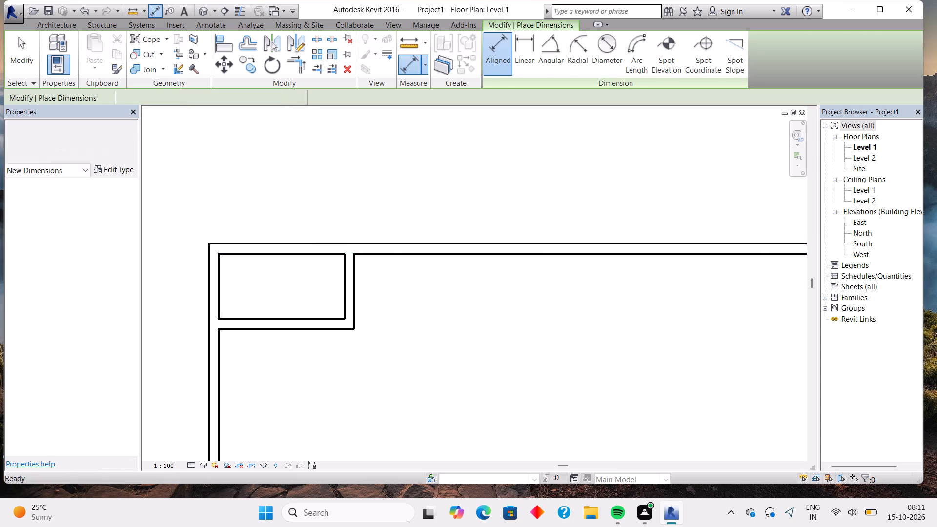
{"action": "key", "text": "Escape"}
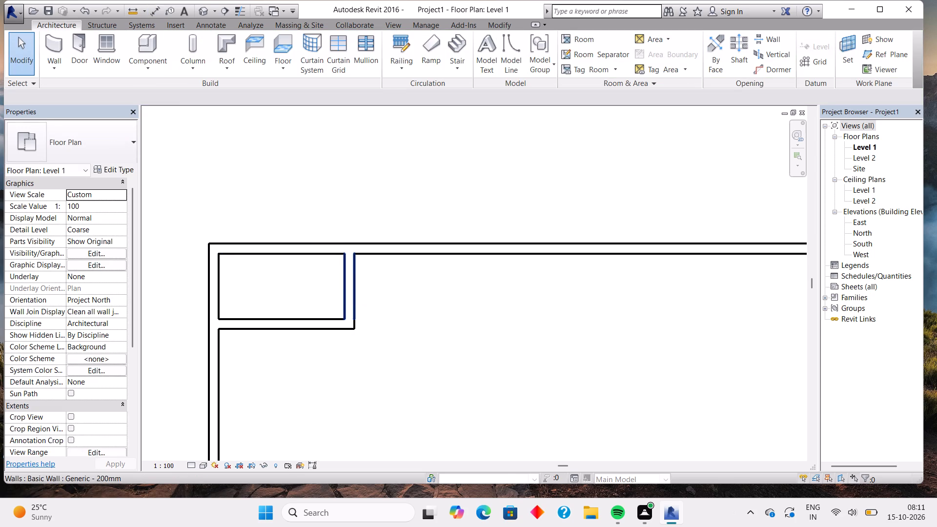
Nudge the corner room's east wall eastward to about 9' 4" from the west wall.
{"action": "left_click", "coordinate": [340, 280]}
{"action": "key", "text": "Right"}
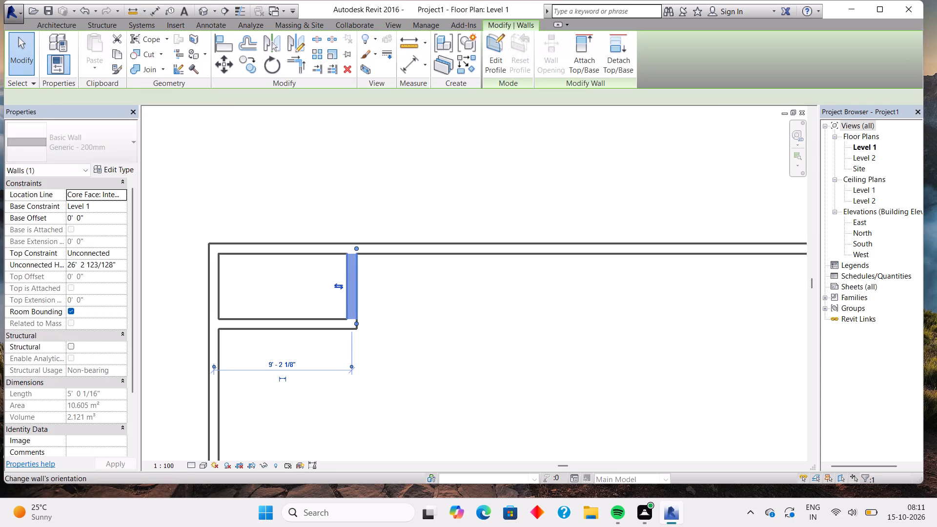
{"action": "key", "text": "Right"}
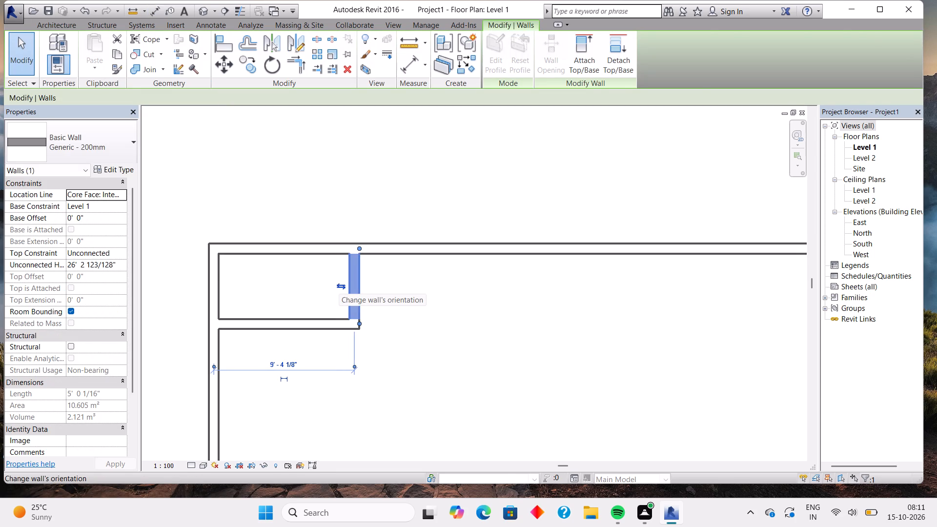
{"action": "key", "text": "Escape"}
Measure the widened corner room's inner width with a temporary aligned dimension between its wall faces.
{"action": "left_click", "coordinate": [49, 52]}
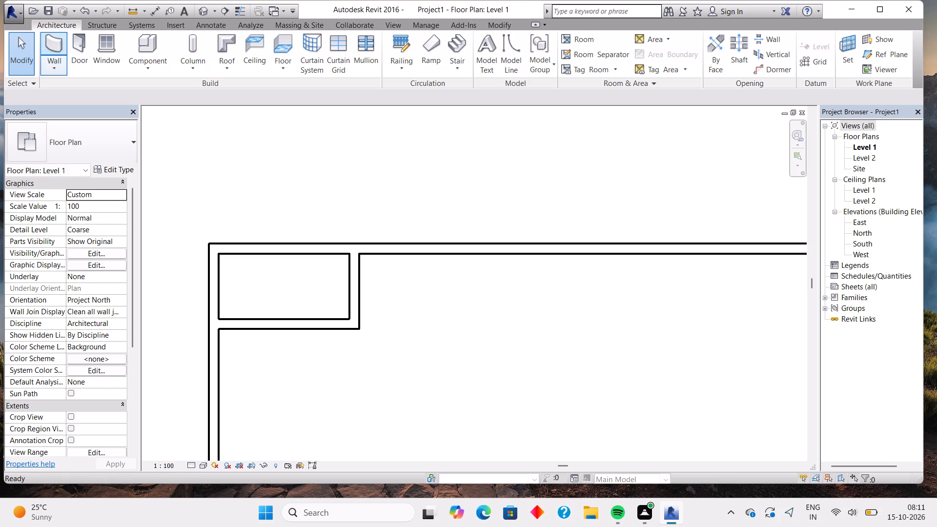
{"action": "left_click", "coordinate": [412, 68]}
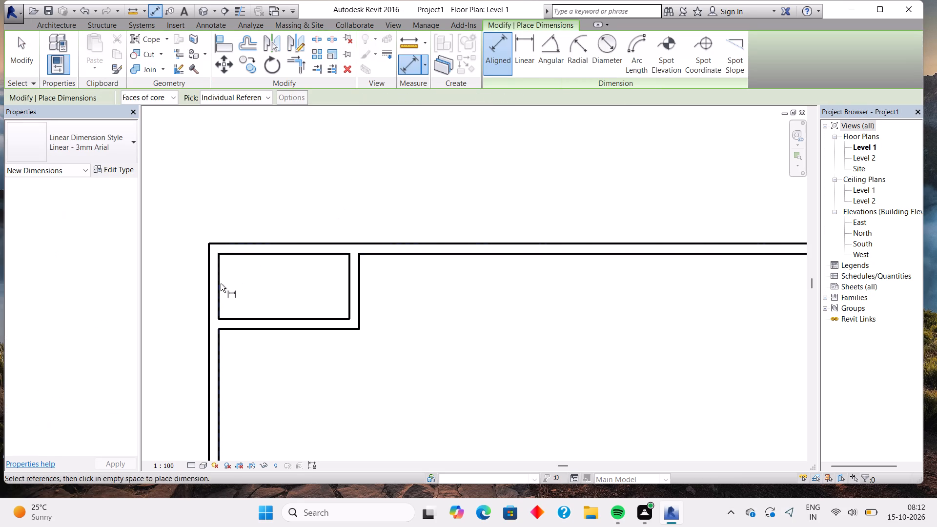
{"action": "left_click", "coordinate": [220, 284]}
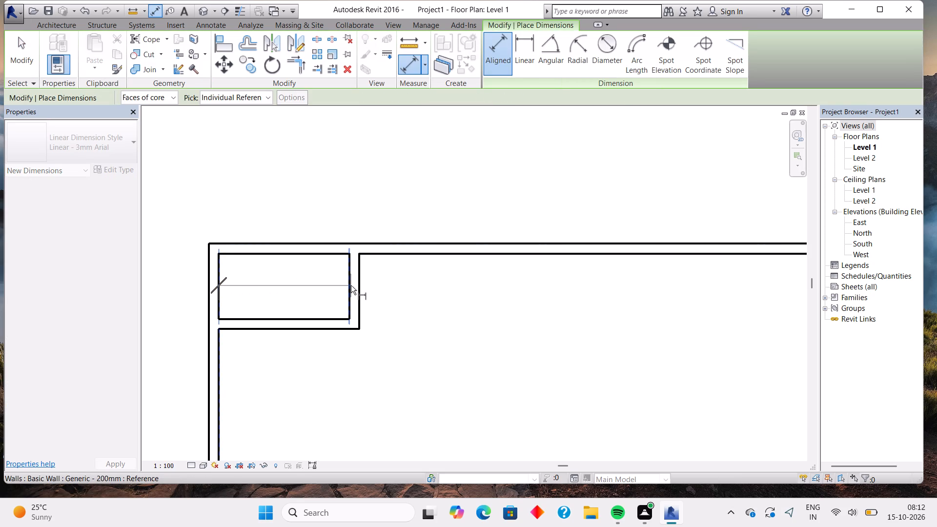
{"action": "left_click", "coordinate": [349, 284]}
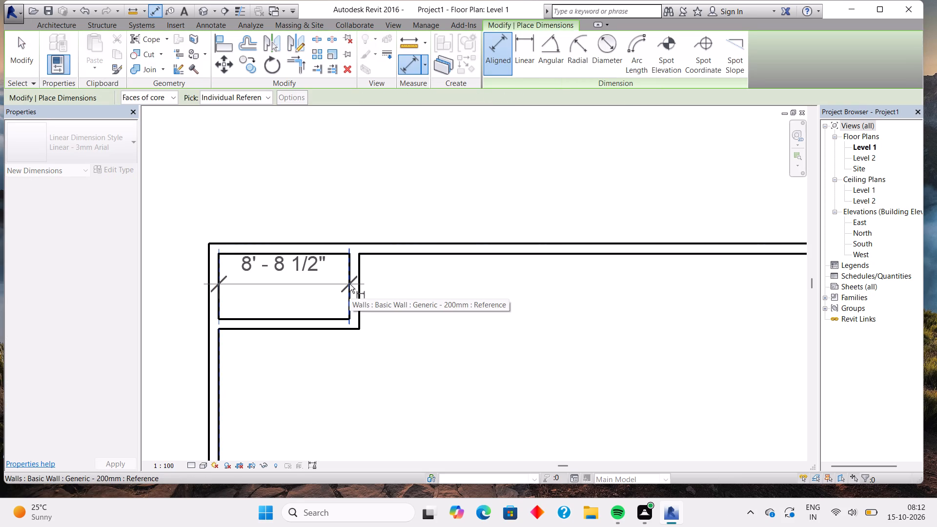
{"action": "key", "text": "Escape"}
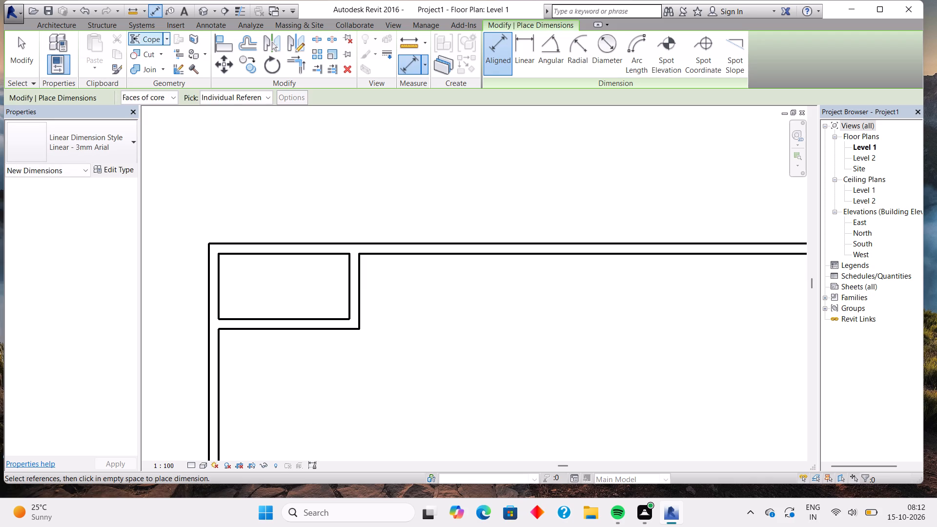
Add a bold 2.5mm Arial text note inside the corner room reading STORE, with 8'8X4'4" on the second line.
{"action": "left_click", "coordinate": [62, 25]}
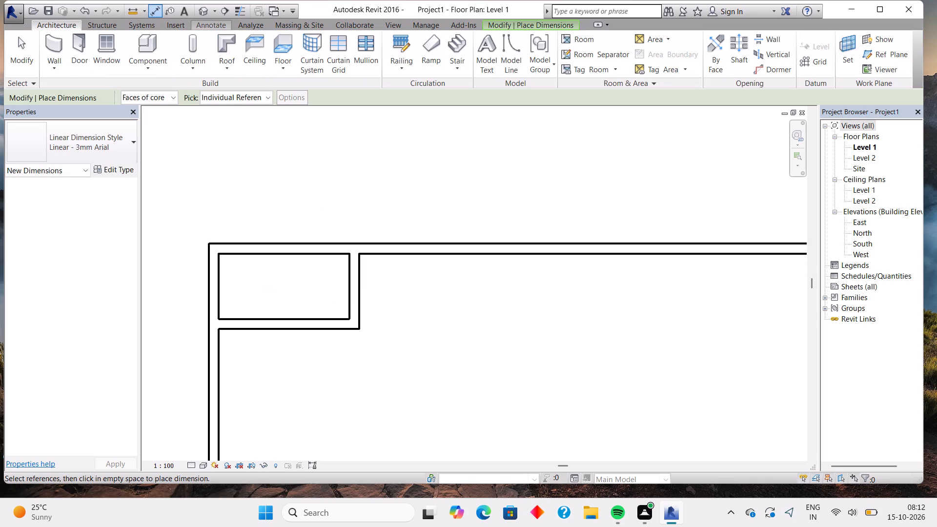
{"action": "left_click", "coordinate": [210, 25]}
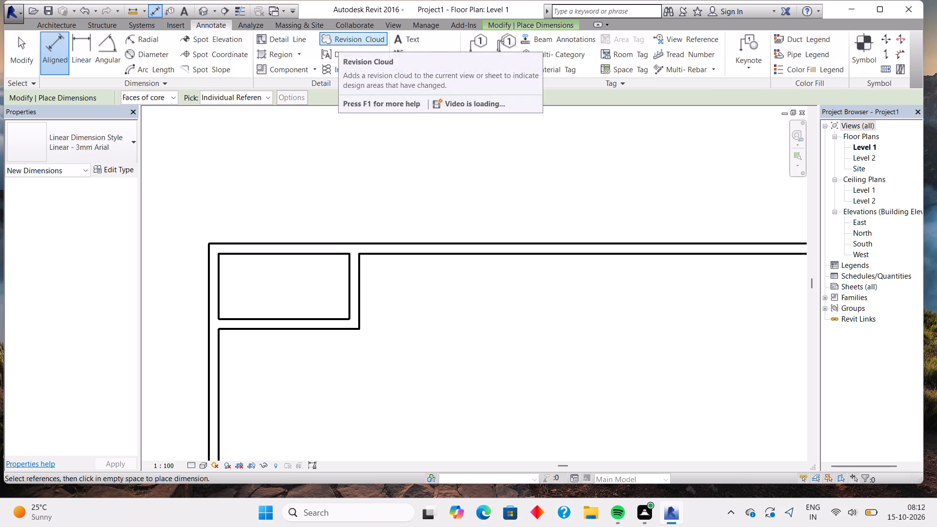
{"action": "left_click", "coordinate": [394, 39]}
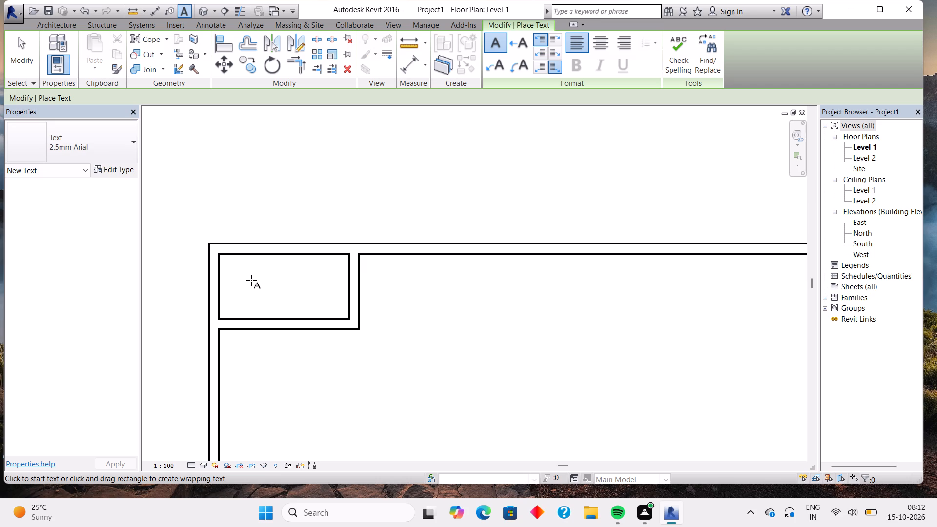
{"action": "left_click", "coordinate": [251, 279]}
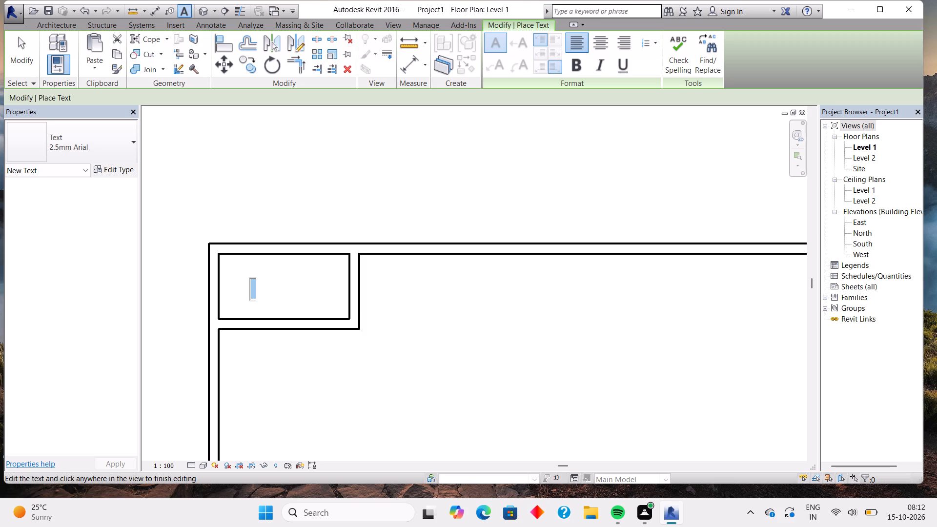
{"action": "left_click", "coordinate": [573, 70]}
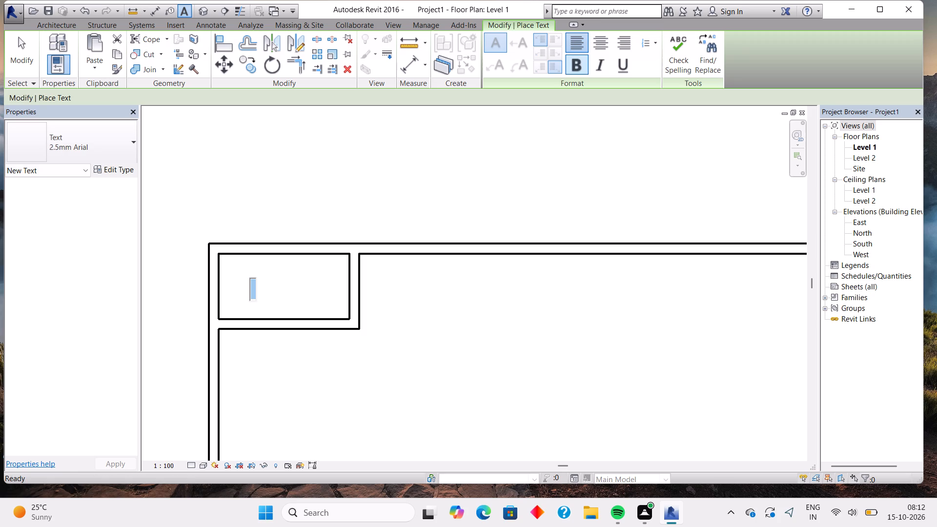
{"action": "type", "text": "ST"}
{"action": "type", "text": "ORE"}
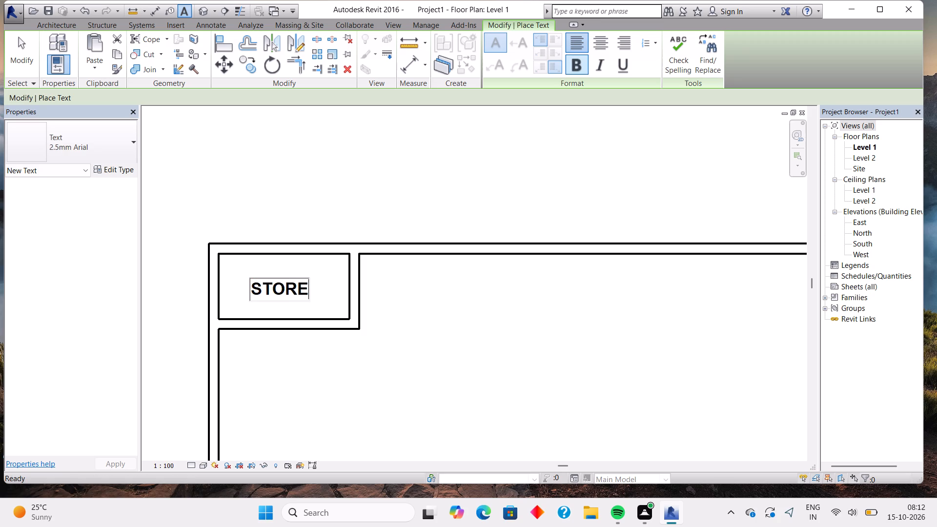
{"action": "key", "text": "Return"}
{"action": "key", "text": "8"}
{"action": "key", "text": "apostrophe"}
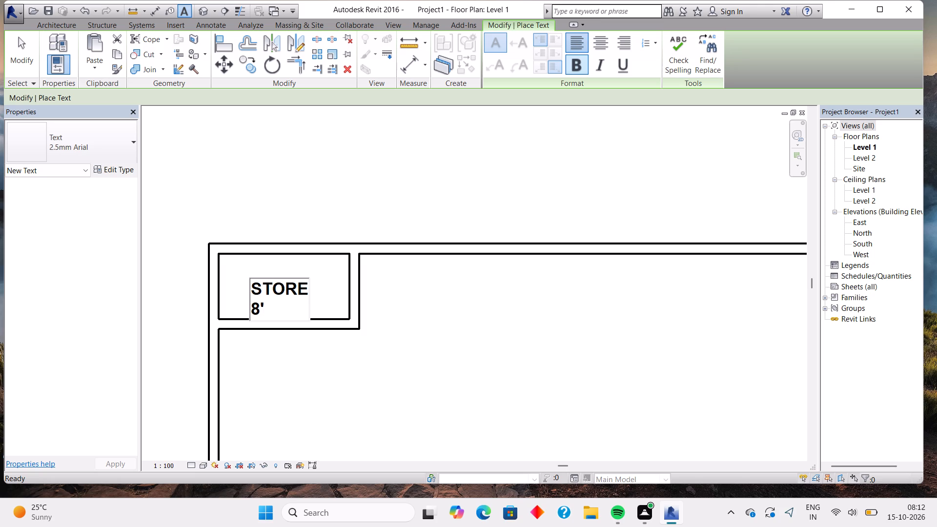
{"action": "key", "text": "8"}
{"action": "key", "text": "x"}
{"action": "key", "text": "4"}
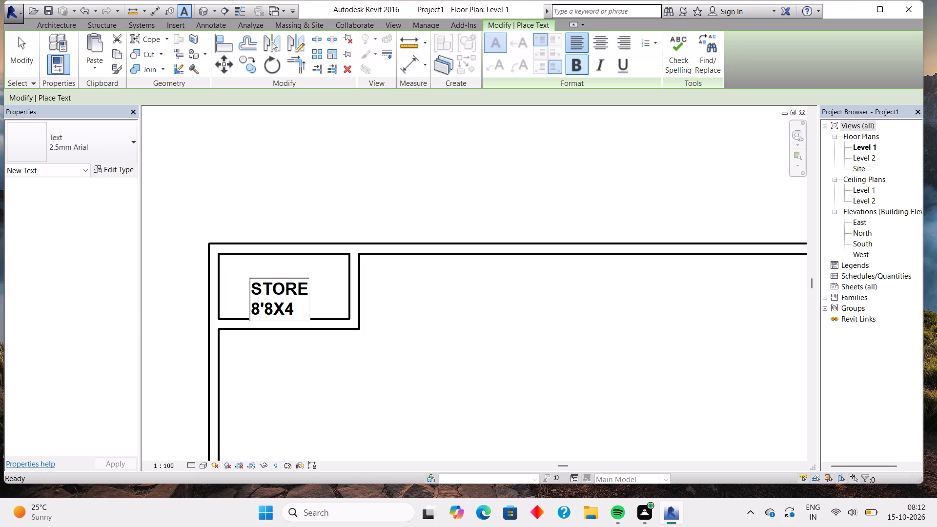
{"action": "key", "text": "apostrophe"}
{"action": "key", "text": "4"}
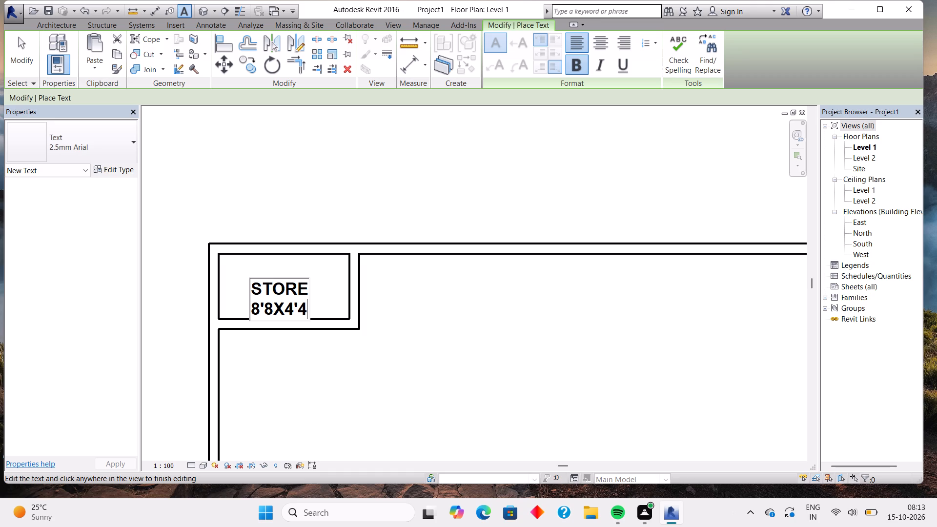
{"action": "key", "text": "shift+quotedbl"}
Insert the inch mark after 8'8 in the STORE note so its size line reads 8'8"X4'4", and finish the note.
{"action": "left_click", "coordinate": [271, 307]}
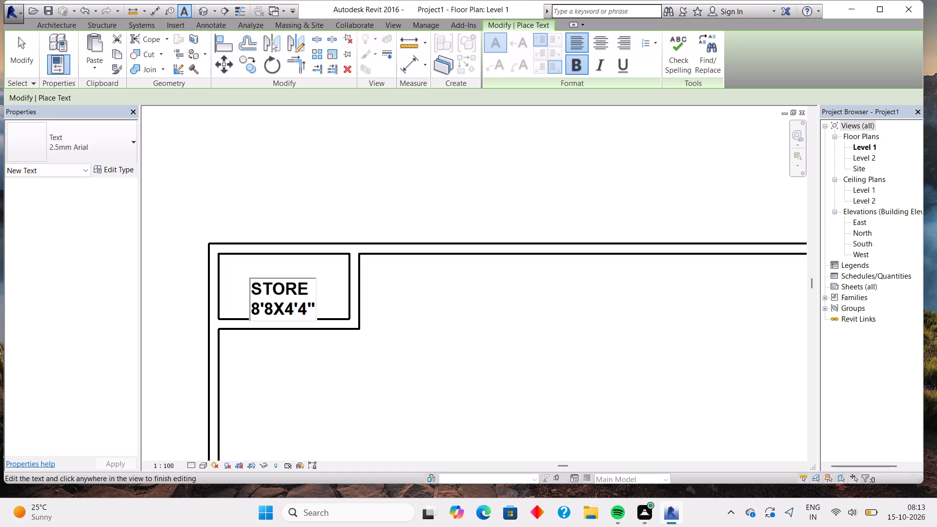
{"action": "key", "text": "apostrophe"}
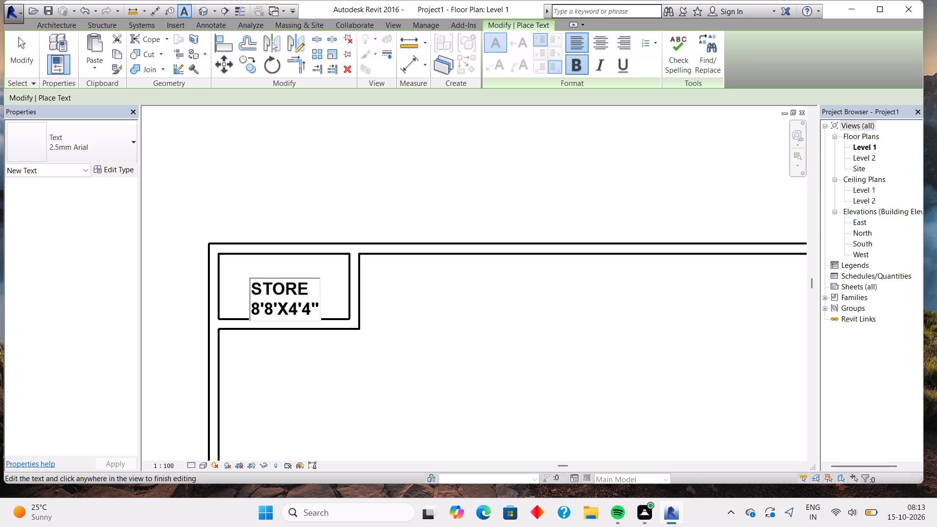
{"action": "key", "text": "BackSpace"}
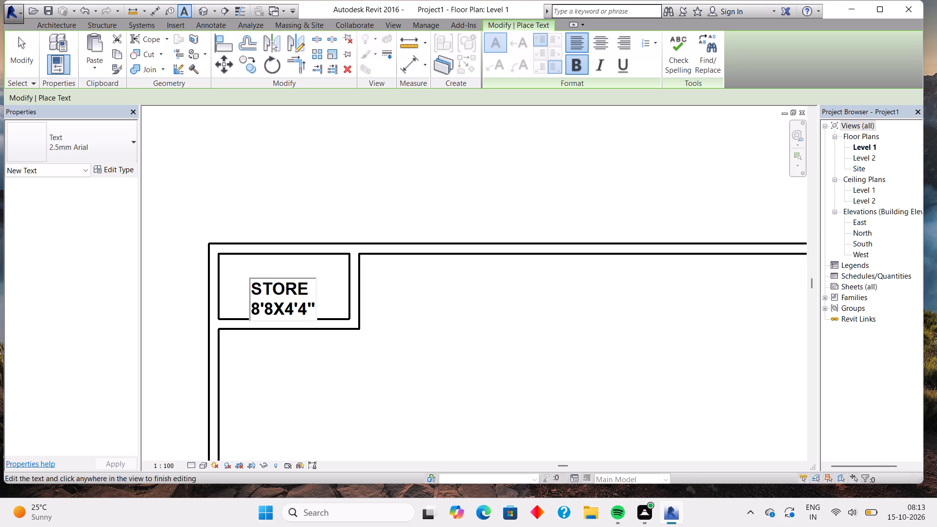
{"action": "key", "text": "shift+quotedbl"}
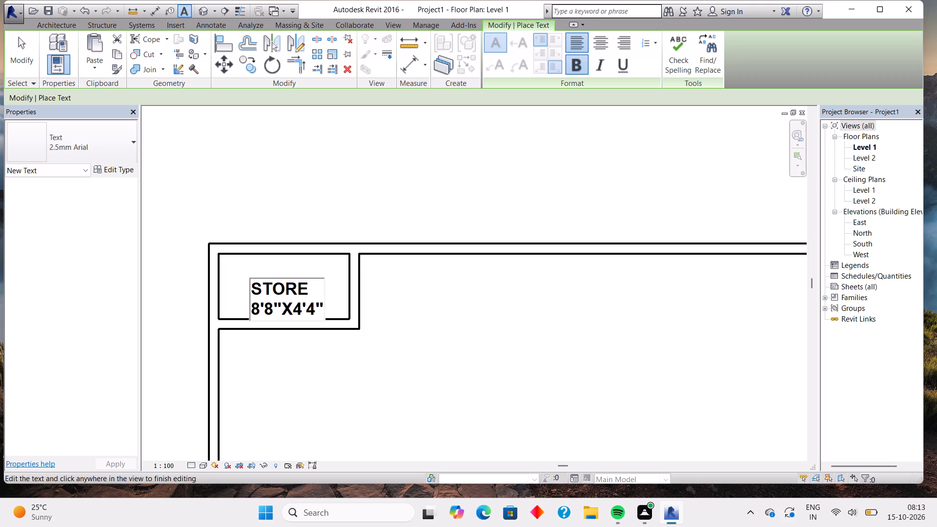
{"action": "double_click", "coordinate": [392, 344]}
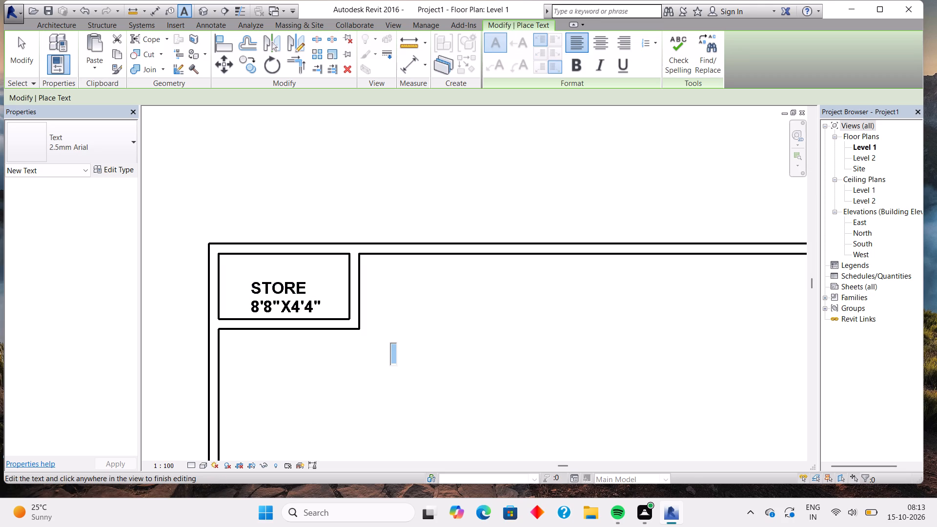
{"action": "key", "text": "Escape"}
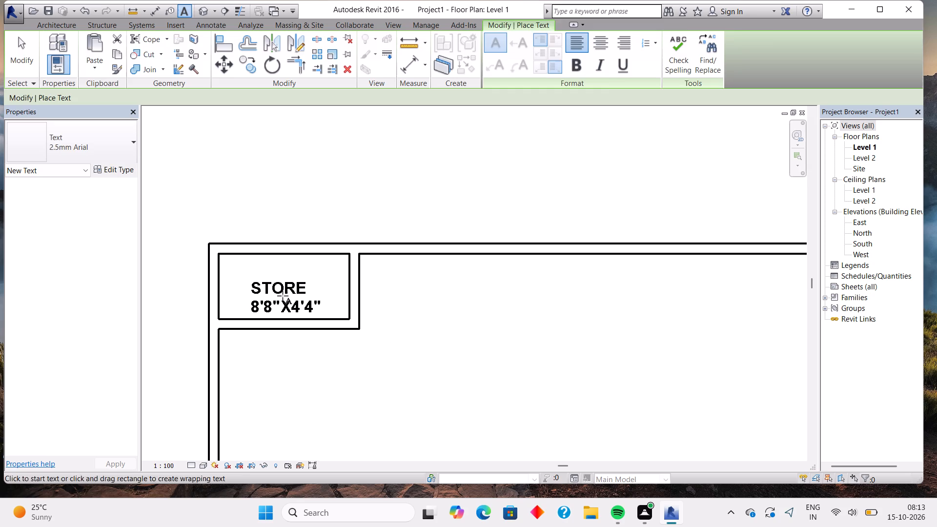
Nudge the STORE text note slightly up and to the left so it sits centred inside the store room.
{"action": "key", "text": "Escape"}
{"action": "left_click", "coordinate": [283, 296]}
{"action": "key", "text": "Up"}
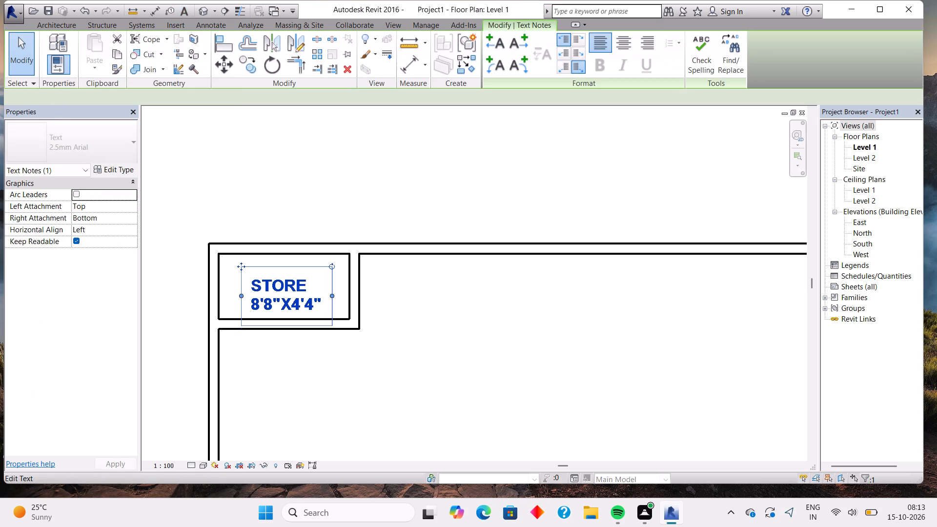
{"action": "key", "text": "Up"}
{"action": "key", "text": "Up"}
{"action": "key", "text": "Up"}
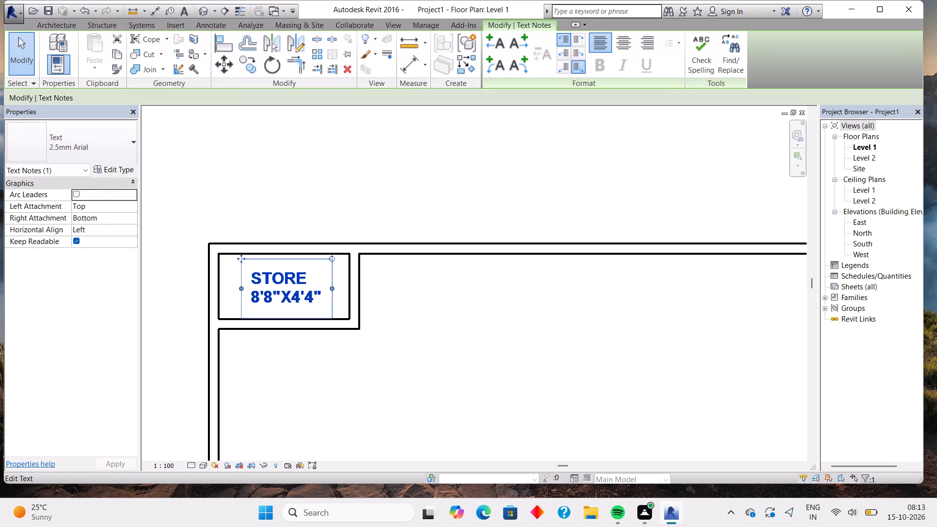
{"action": "key", "text": "Left"}
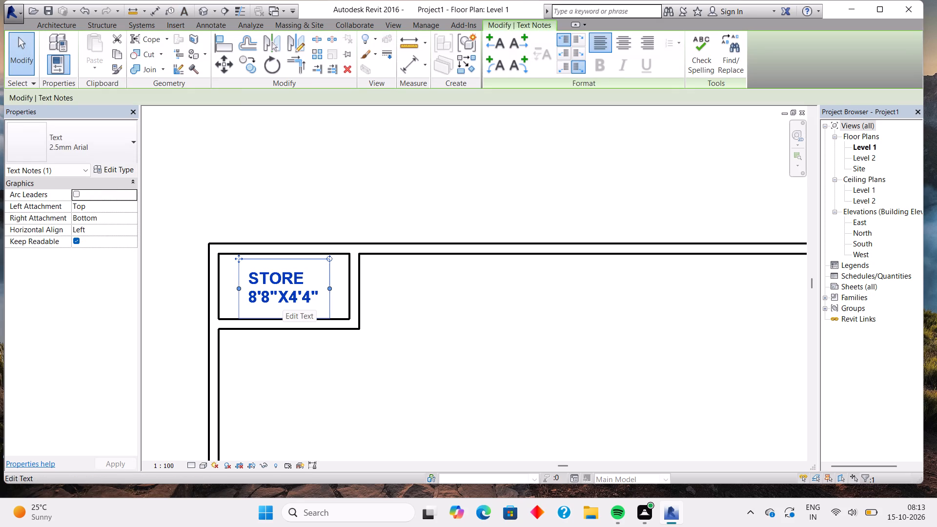
{"action": "key", "text": "Up"}
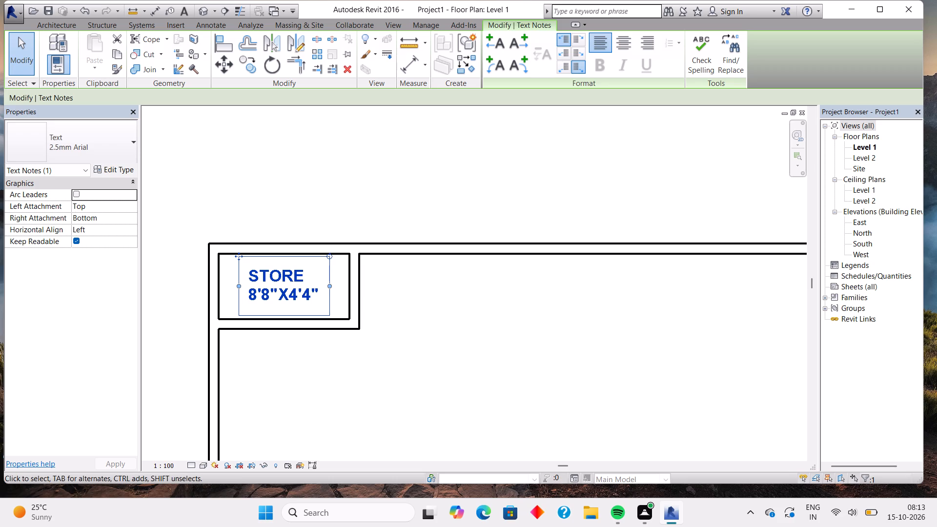
{"action": "key", "text": "Escape"}
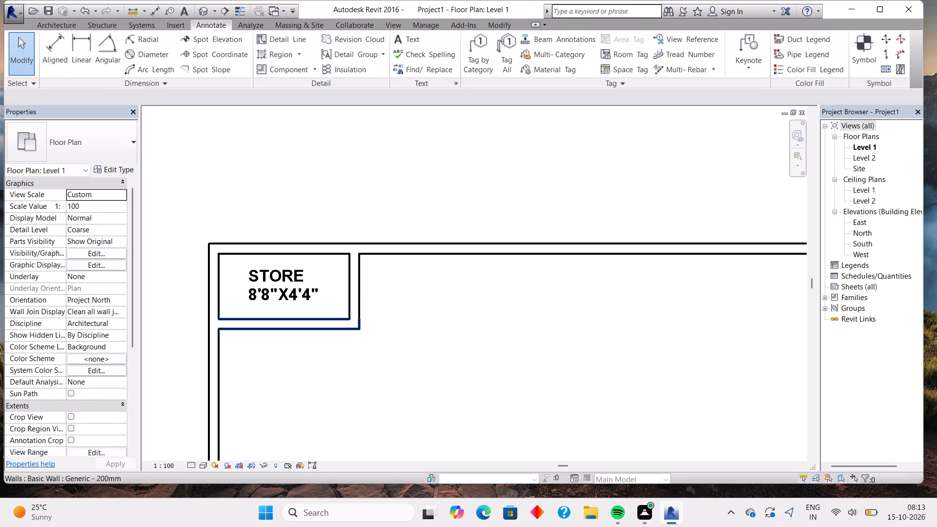
Place a tagged M_Single-Flush 0762 x 2032mm door at the east end of the store's south wall, swinging into the store.
{"action": "left_click", "coordinate": [70, 27]}
{"action": "left_click", "coordinate": [85, 59]}
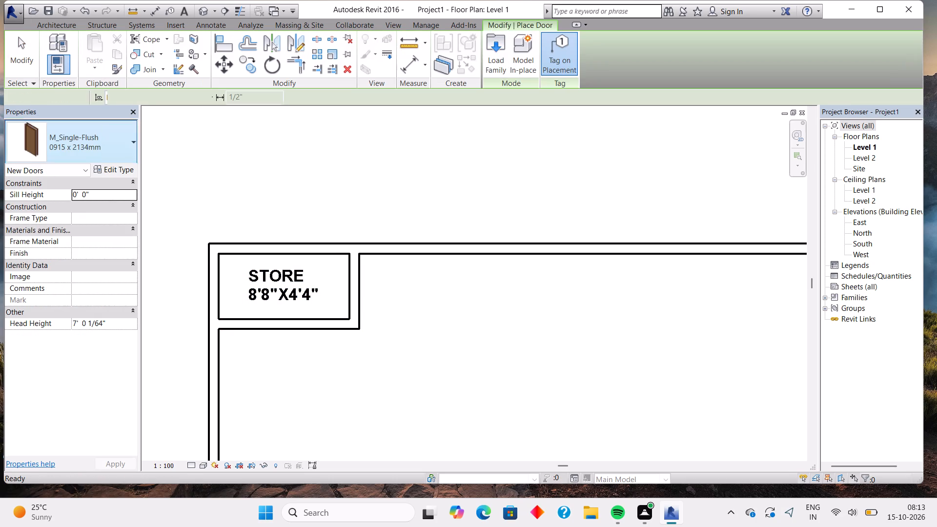
{"action": "left_click", "coordinate": [113, 134]}
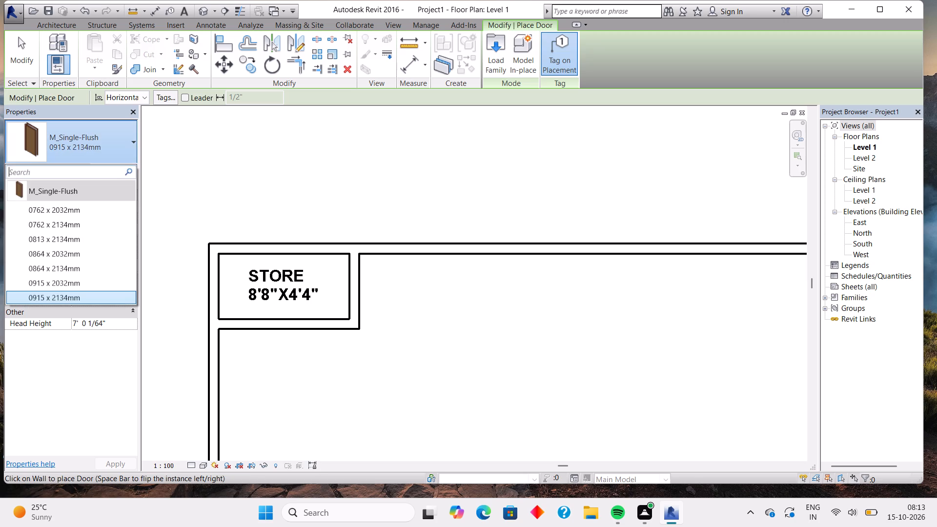
{"action": "left_click", "coordinate": [97, 213]}
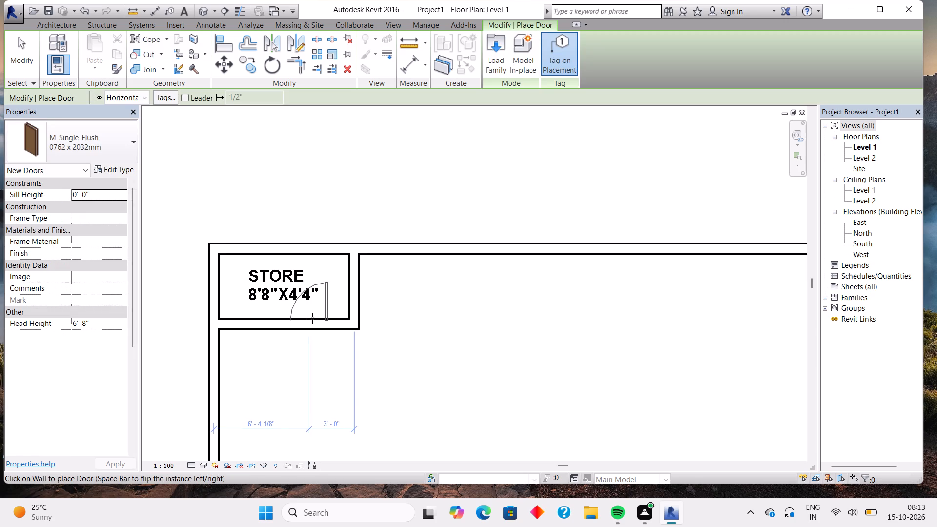
{"action": "left_click", "coordinate": [329, 317]}
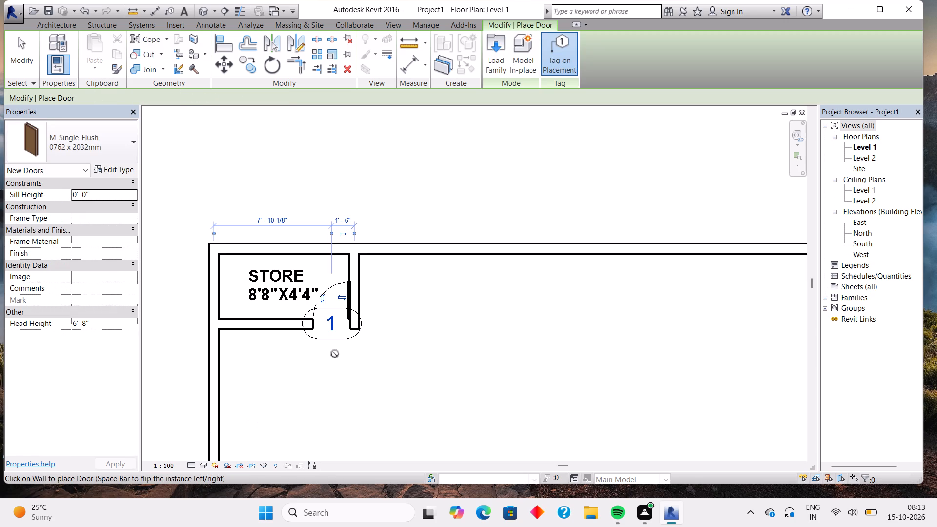
{"action": "key", "text": "Escape"}
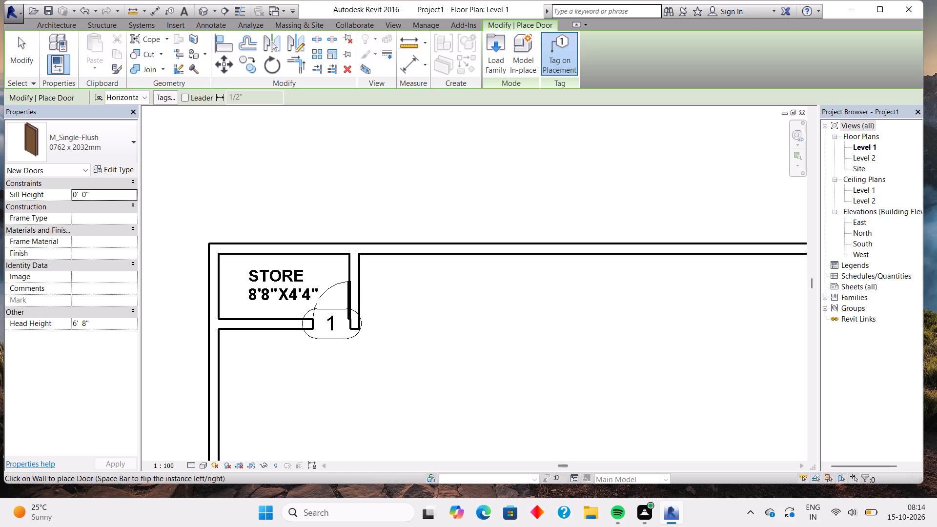
Start a chain of Generic - 200mm walls below the store's southwest corner, running about 12' south along the west wall's inner face.
{"action": "scroll", "coordinate": [367, 366], "scroll_direction": "down", "scroll_amount": 3}
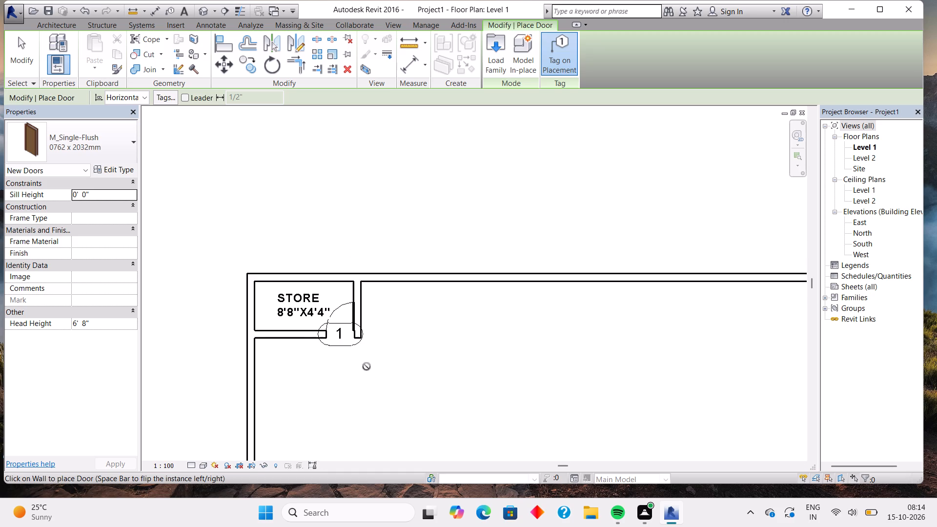
{"action": "middle_click_drag", "start_coordinate": [367, 366], "coordinate": [333, 194]}
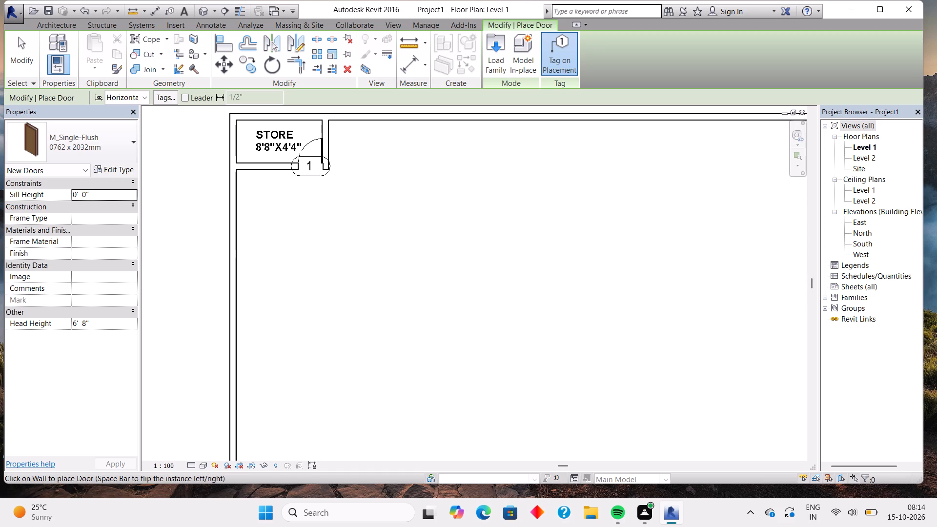
{"action": "left_click", "coordinate": [61, 17]}
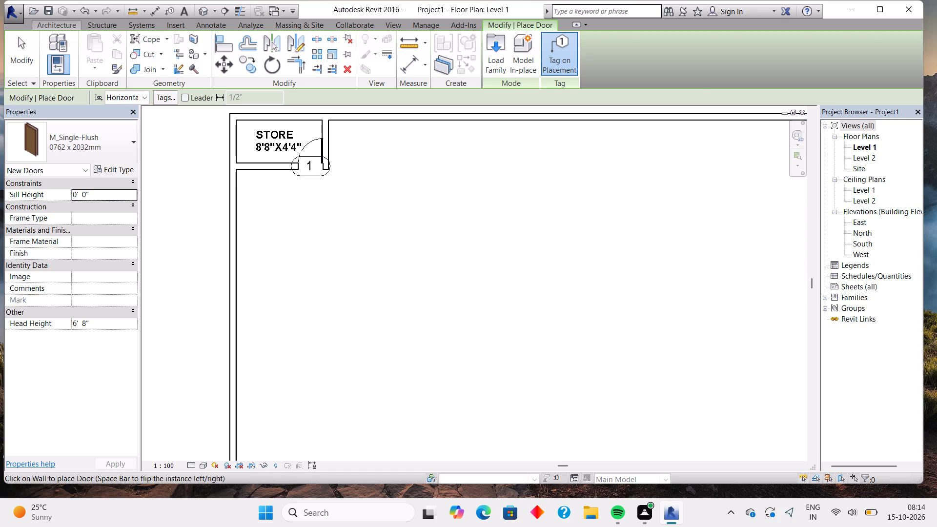
{"action": "left_click", "coordinate": [60, 25]}
{"action": "left_click", "coordinate": [50, 50]}
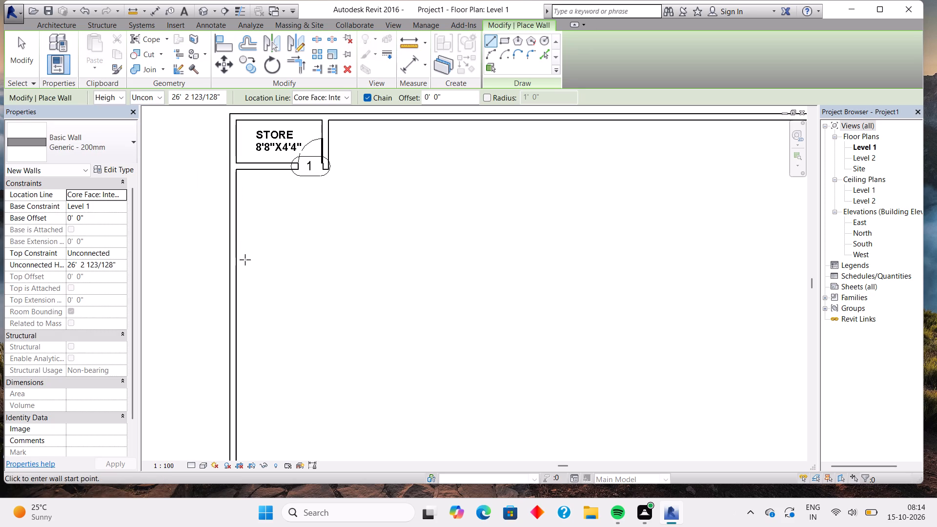
{"action": "left_click", "coordinate": [232, 173]}
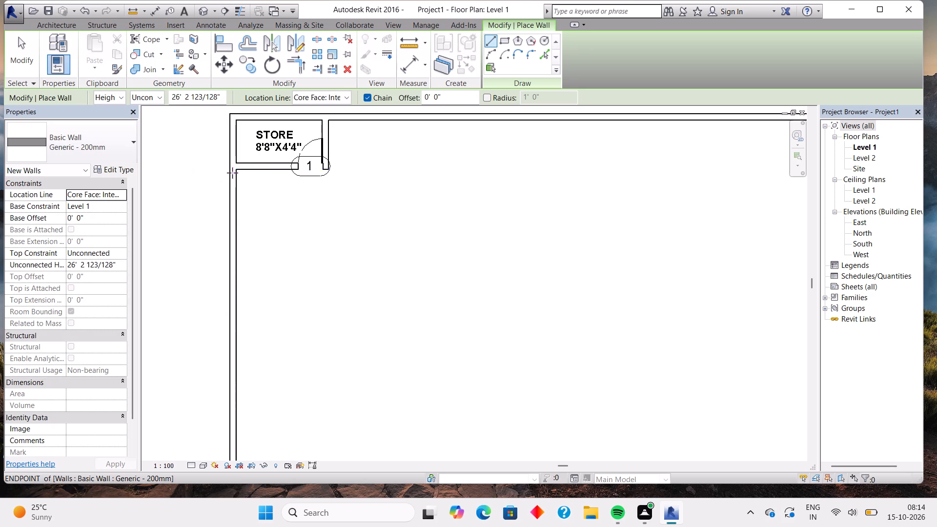
{"action": "left_click", "coordinate": [233, 288]}
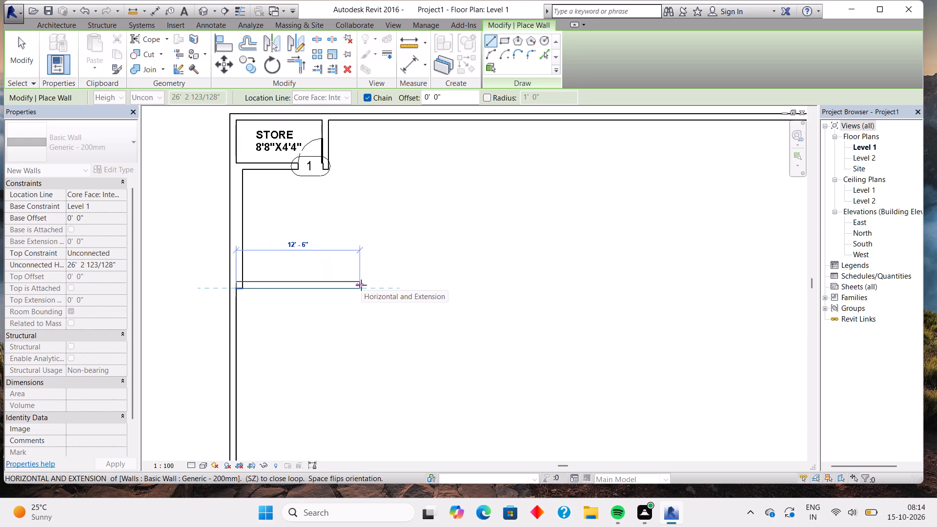
Continue the wall chain 12' 4" east and then 3' 10" north to form the second room's southeast corner.
{"action": "scroll", "coordinate": [361, 285], "scroll_direction": "up", "scroll_amount": 4}
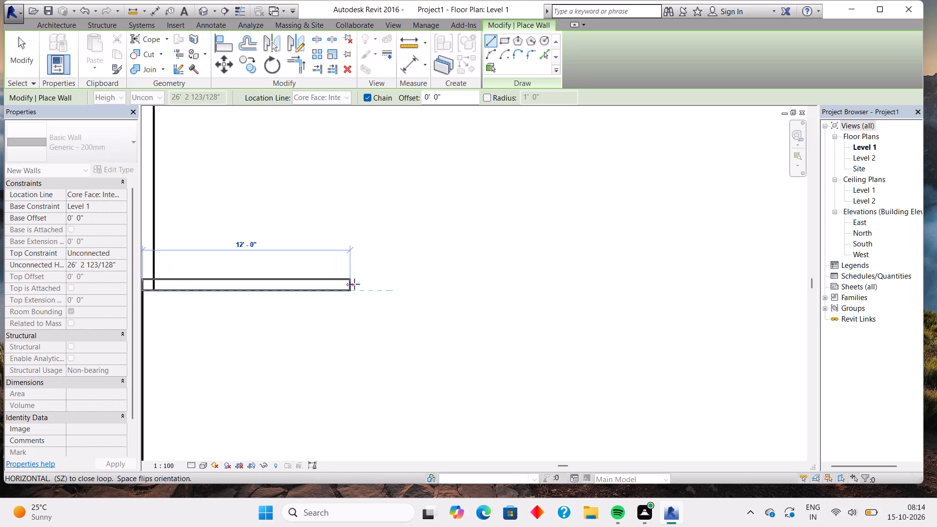
{"action": "scroll", "coordinate": [354, 284], "scroll_direction": "up", "scroll_amount": 4}
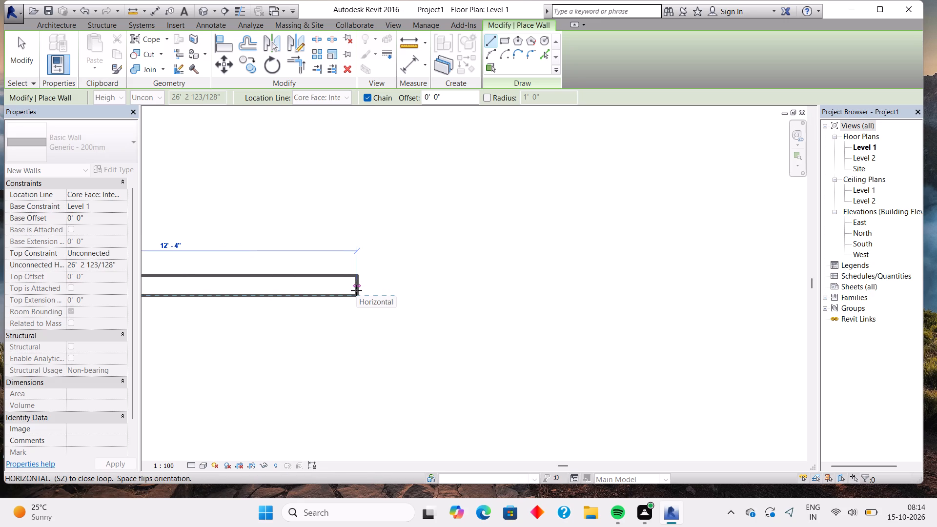
{"action": "left_click", "coordinate": [356, 290]}
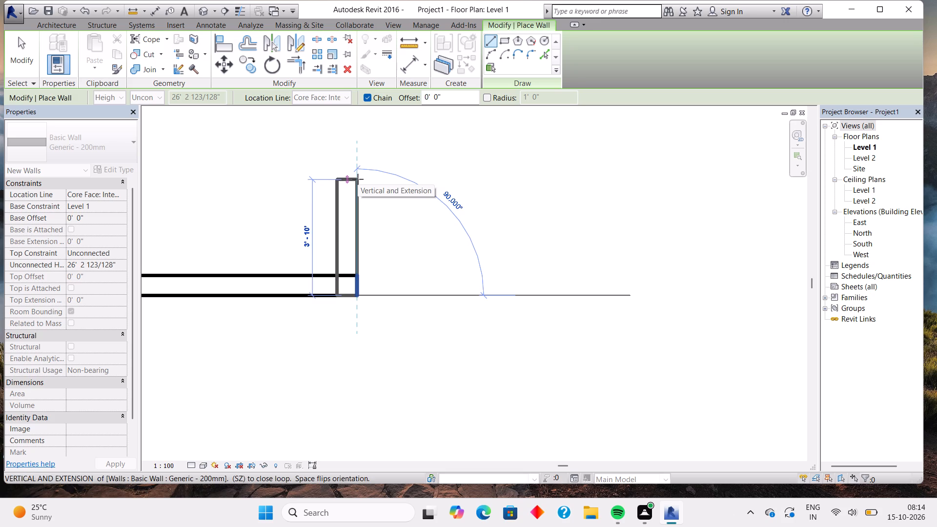
{"action": "left_click", "coordinate": [358, 179]}
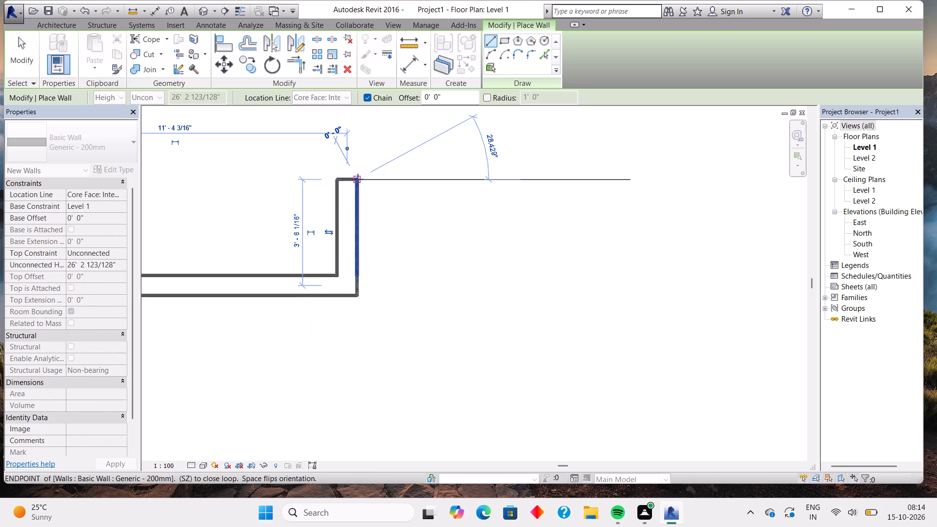
{"action": "scroll", "coordinate": [326, 345], "scroll_direction": "down", "scroll_amount": 7}
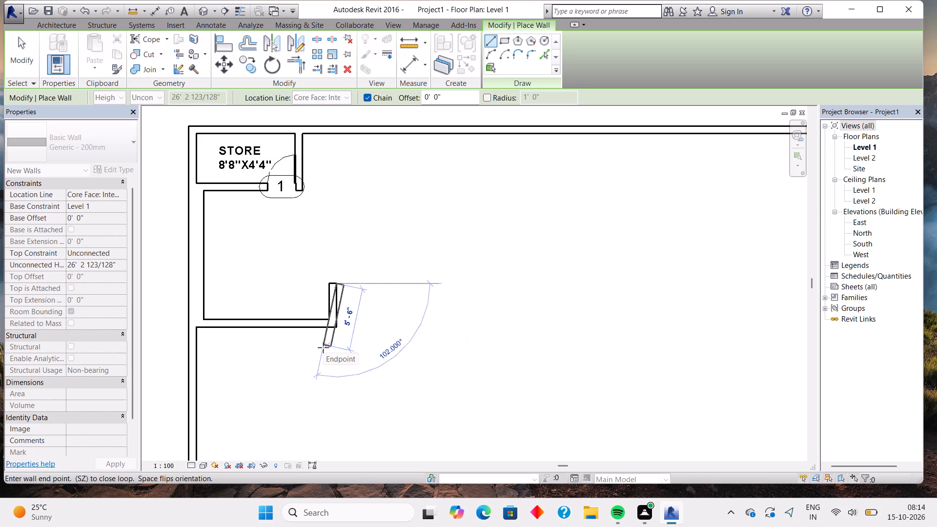
{"action": "scroll", "coordinate": [323, 347], "scroll_direction": "down", "scroll_amount": 1}
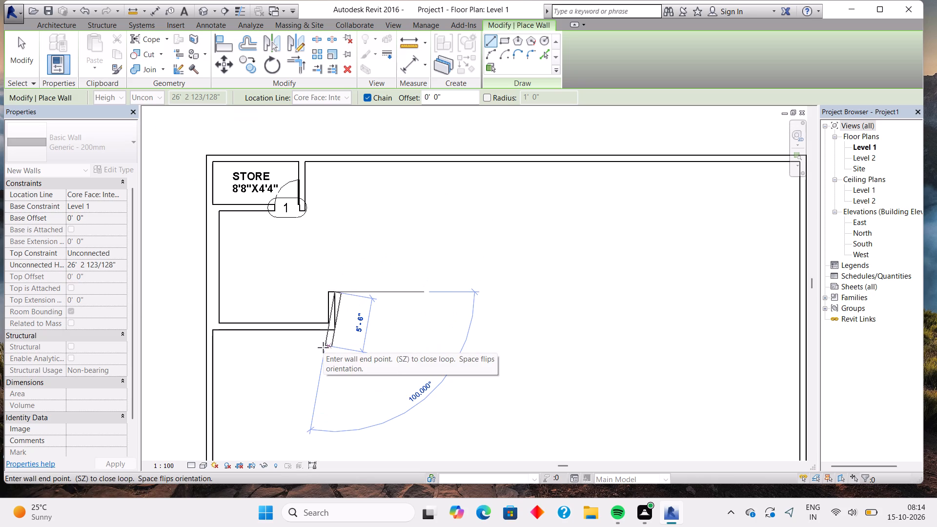
{"action": "key", "text": "Escape"}
{"action": "key", "text": "Escape"}
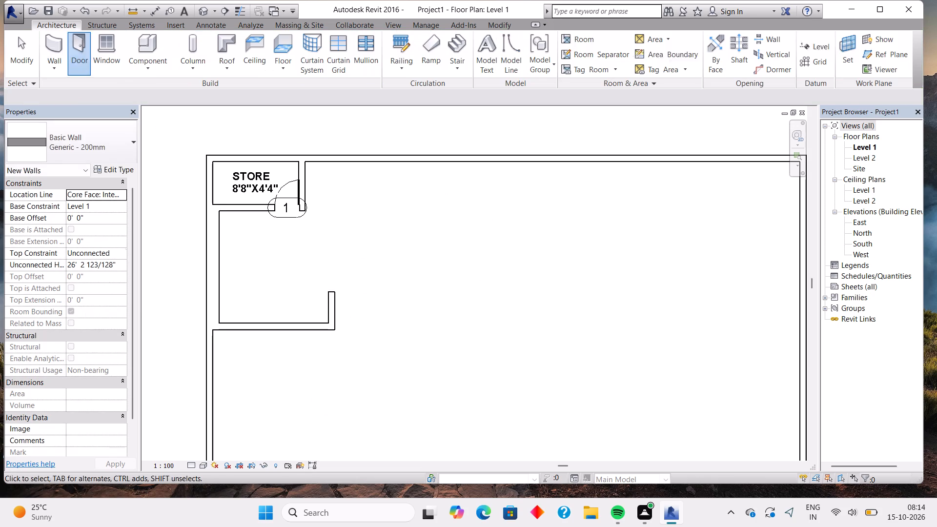
Delete the redundant wall segment lying against the inner face of the west exterior wall below the store.
{"action": "left_click", "coordinate": [218, 256]}
{"action": "key", "text": "Escape"}
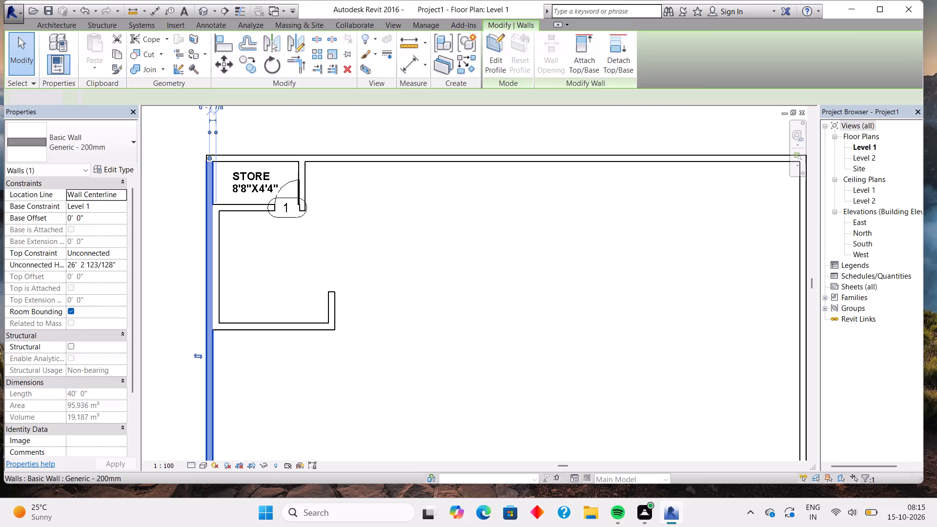
{"action": "left_click", "coordinate": [219, 253]}
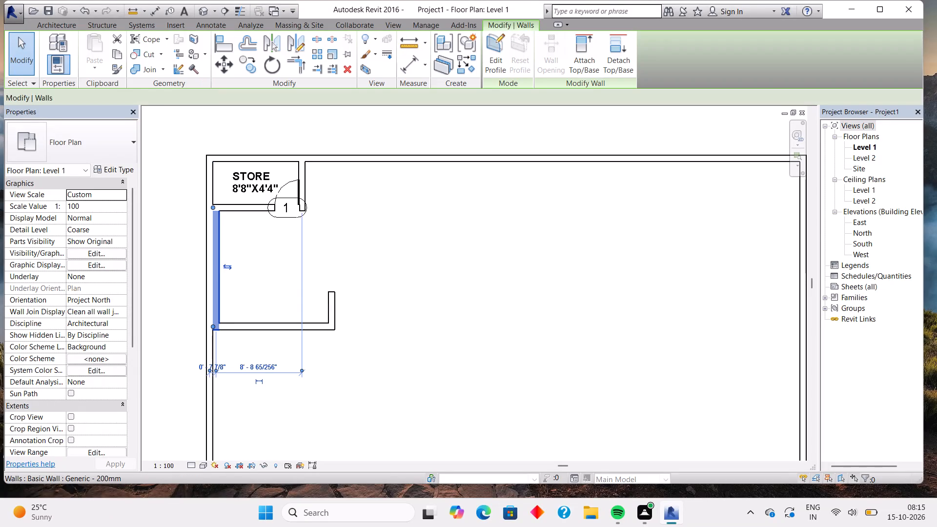
{"action": "key", "text": "Delete"}
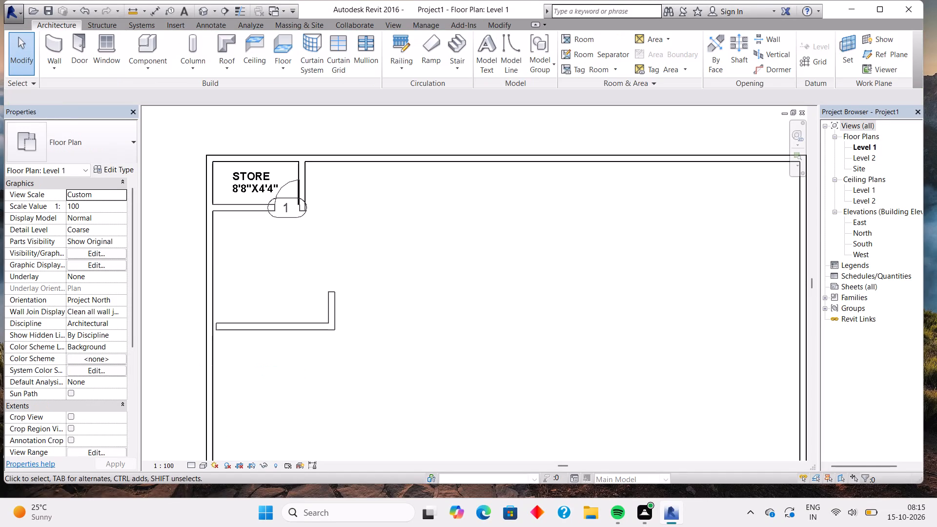
Nudge the second room's south wall westward so its end joins the west exterior wall.
{"action": "left_click", "coordinate": [277, 329]}
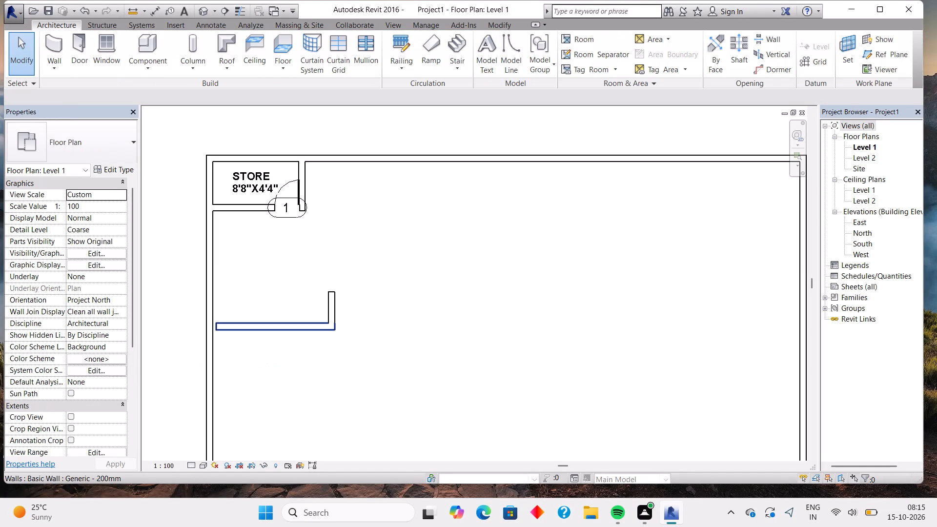
{"action": "key", "text": "Left"}
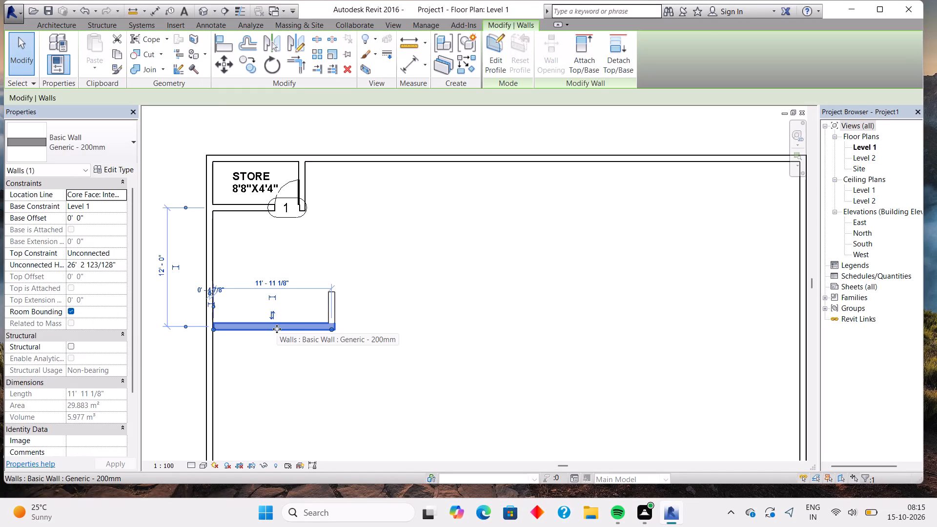
{"action": "key", "text": "Escape"}
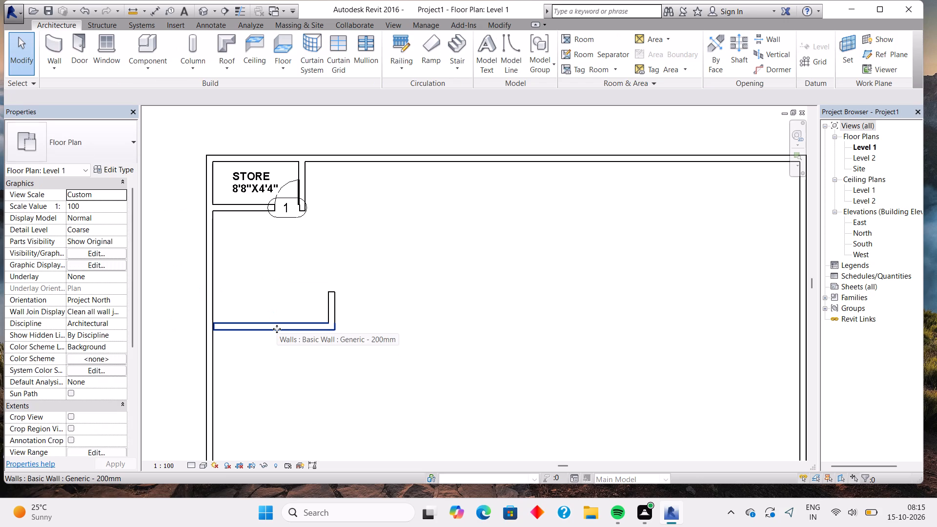
{"action": "key", "text": "Left"}
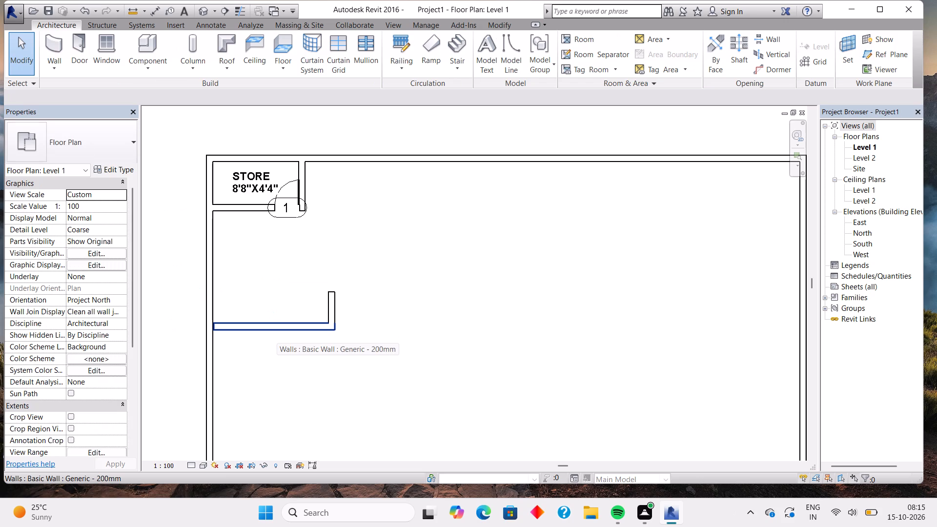
{"action": "left_click", "coordinate": [277, 329]}
{"action": "key", "text": "Left"}
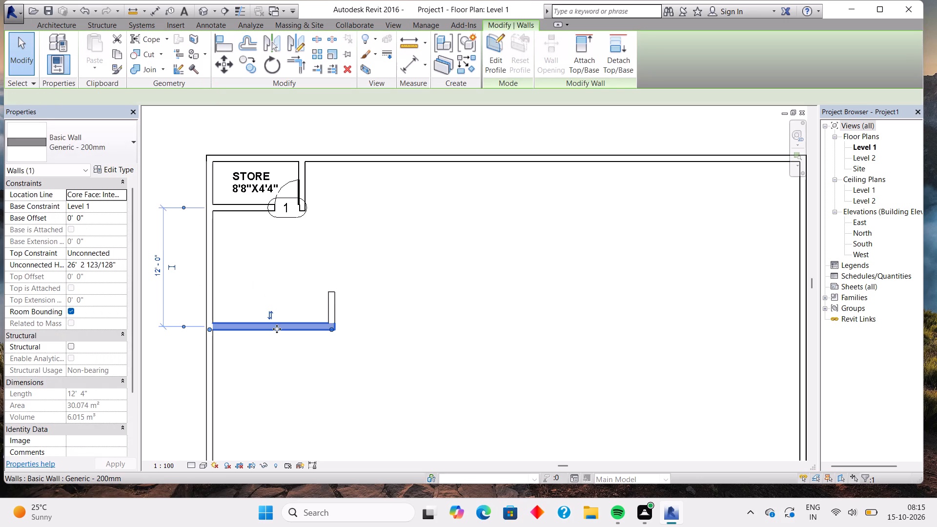
{"action": "key", "text": "Escape"}
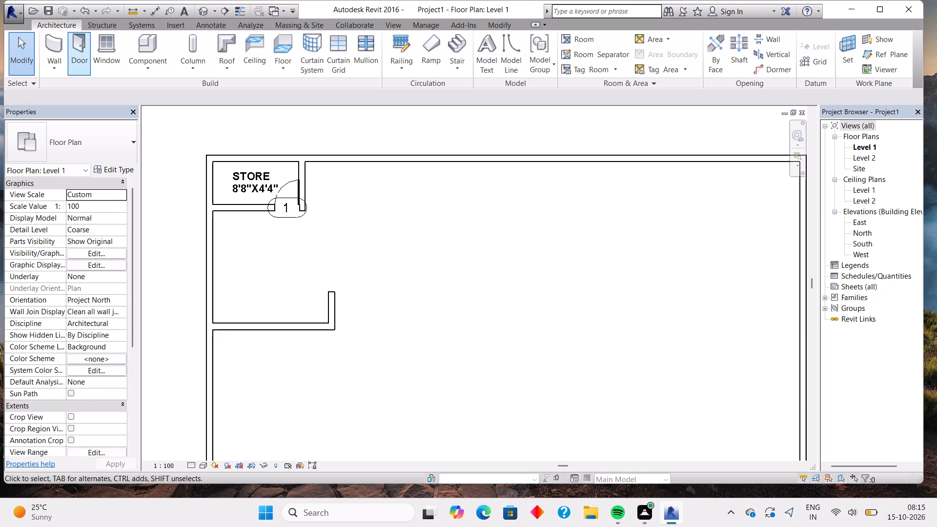
Measure the second room's inner north-south depth with an aligned dimension between the store's south wall and the room's south wall.
{"action": "left_click", "coordinate": [51, 42]}
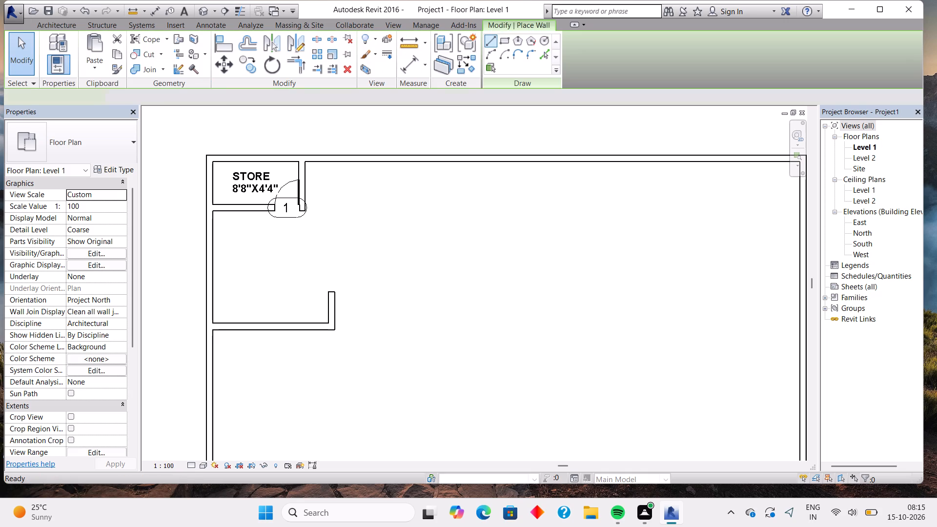
{"action": "left_click", "coordinate": [408, 65]}
{"action": "scroll", "coordinate": [212, 310], "scroll_direction": "up", "scroll_amount": 3}
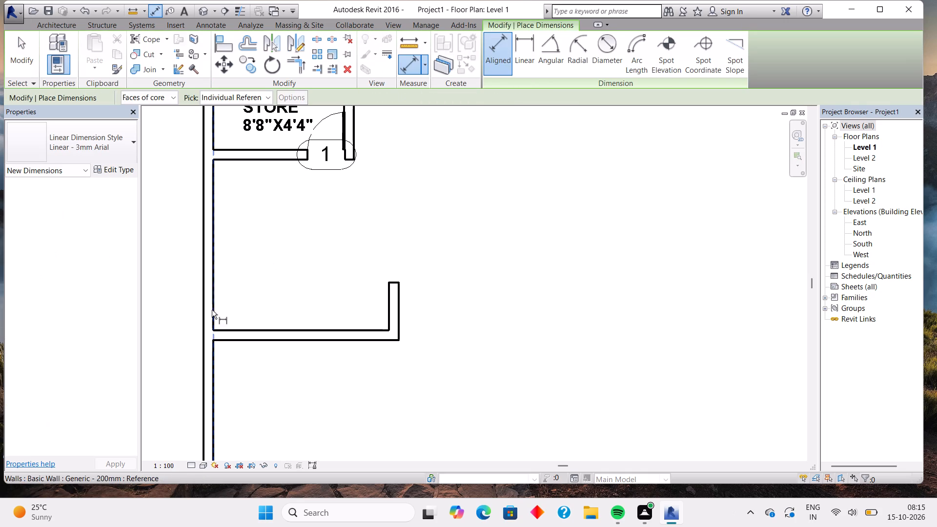
{"action": "left_click", "coordinate": [251, 162]}
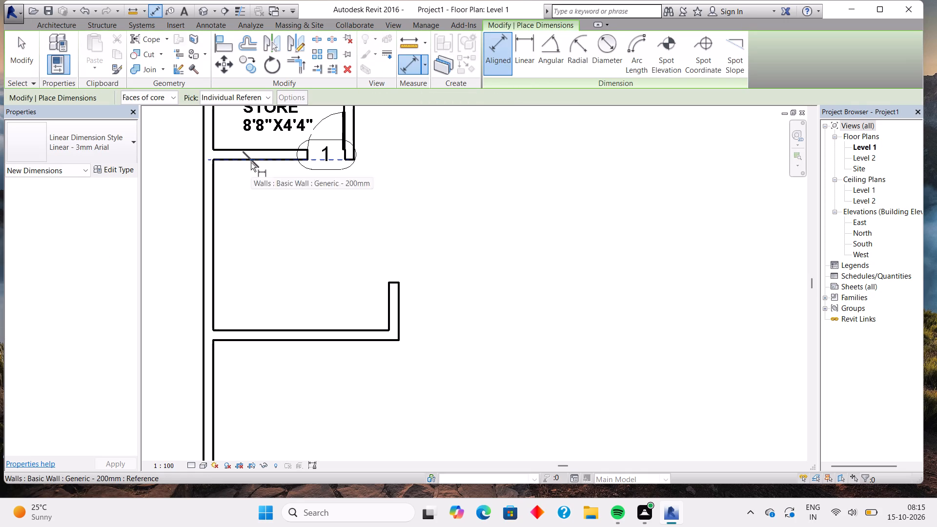
{"action": "left_click", "coordinate": [285, 331]}
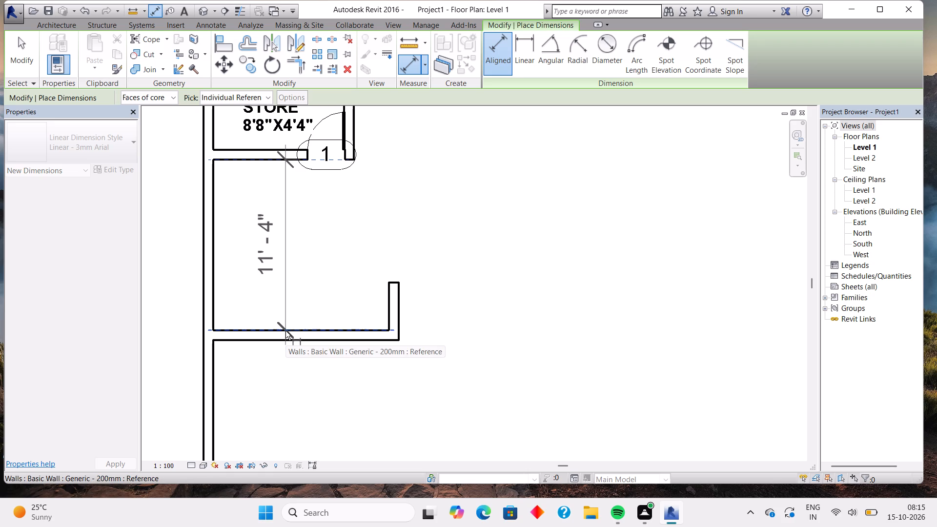
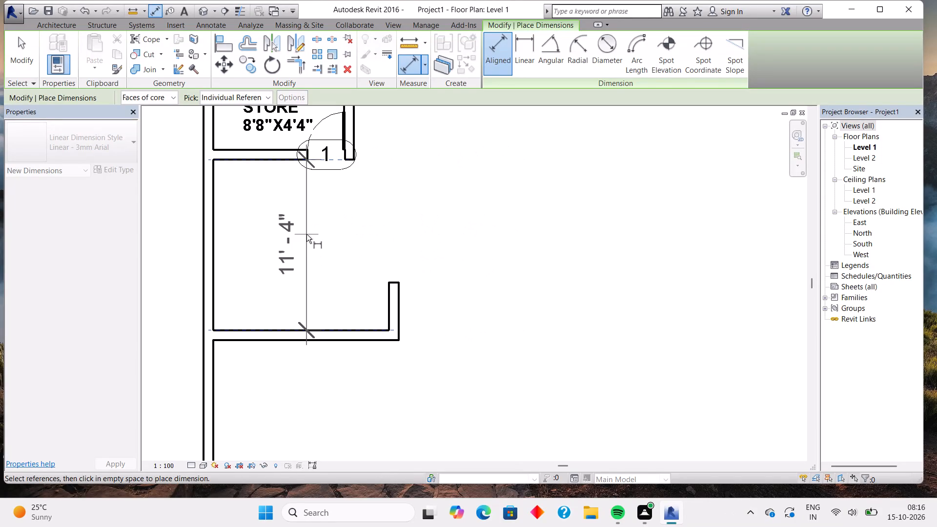
Measure the second room's inner east-west width and its inner north-south depth with aligned dimensions, without placing them.
{"action": "key", "text": "Escape"}
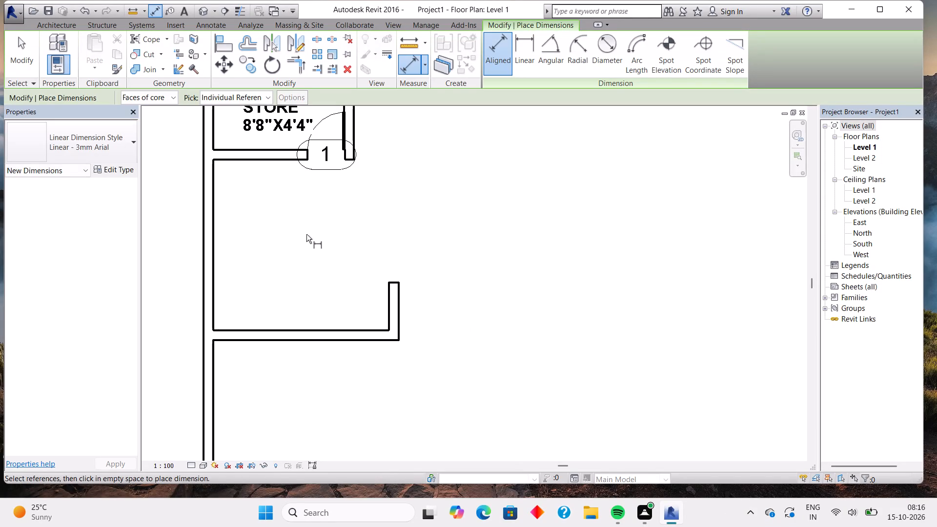
{"action": "left_click", "coordinate": [214, 241]}
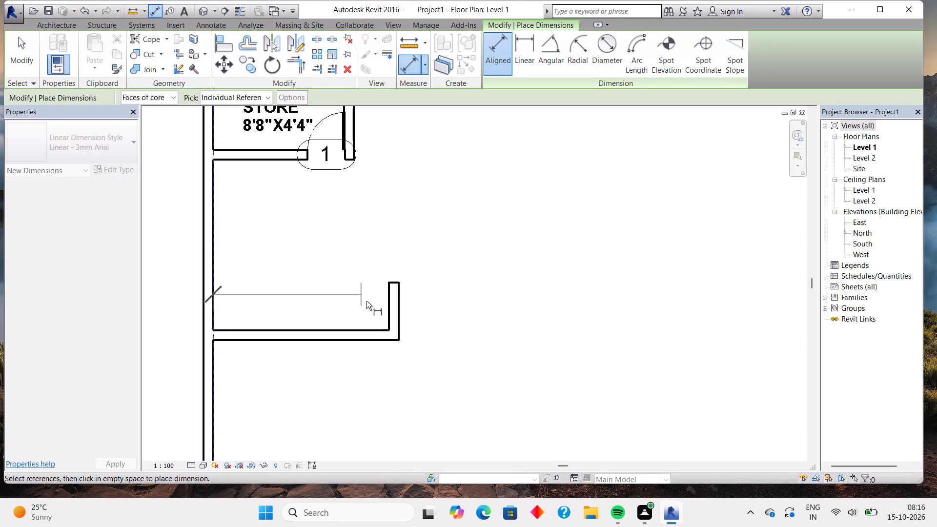
{"action": "left_click", "coordinate": [388, 304]}
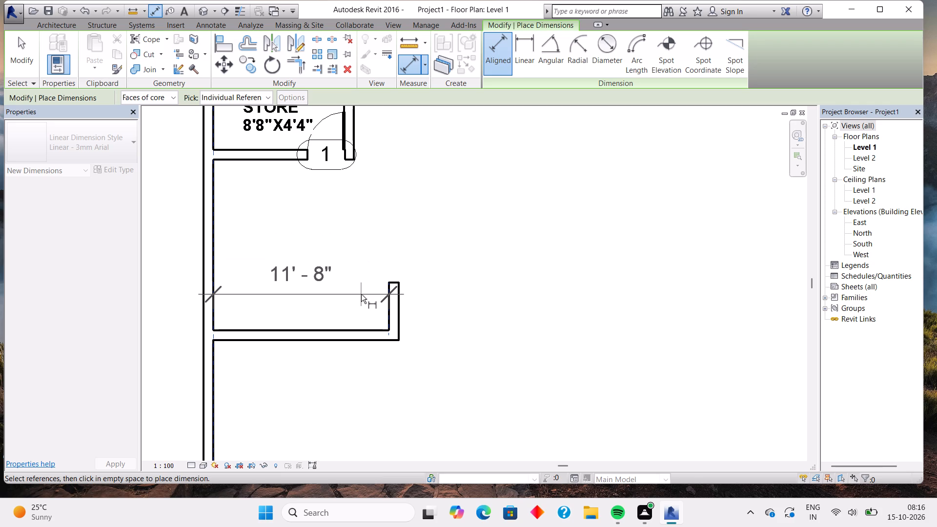
{"action": "key", "text": "Escape"}
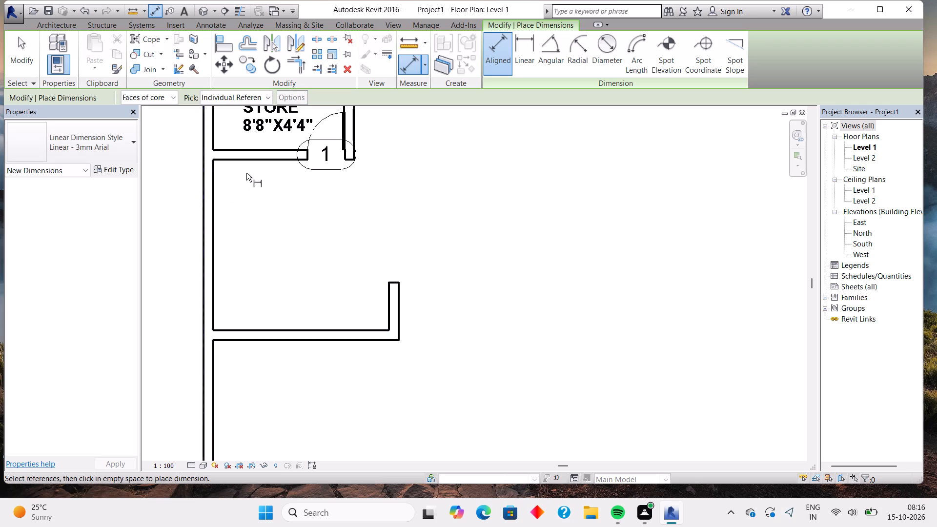
{"action": "left_click", "coordinate": [259, 163]}
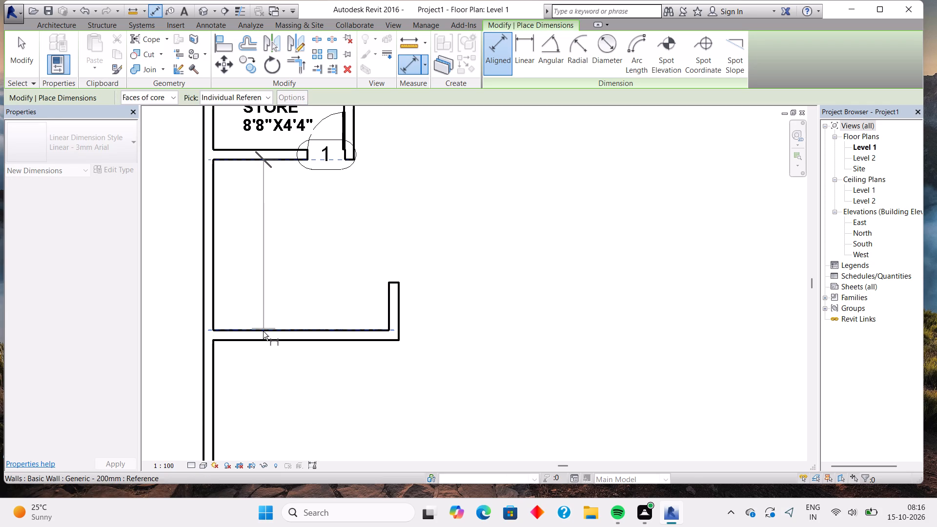
{"action": "left_click", "coordinate": [263, 331]}
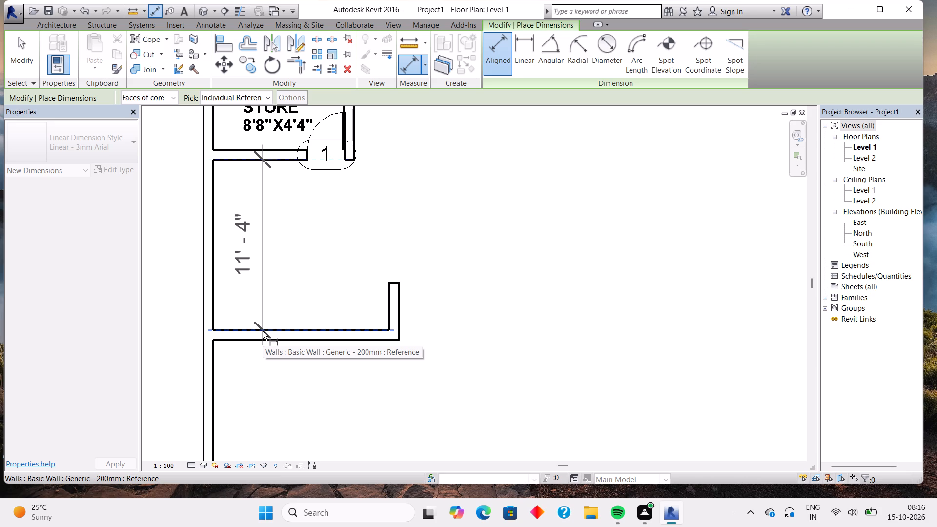
{"action": "key", "text": "Escape"}
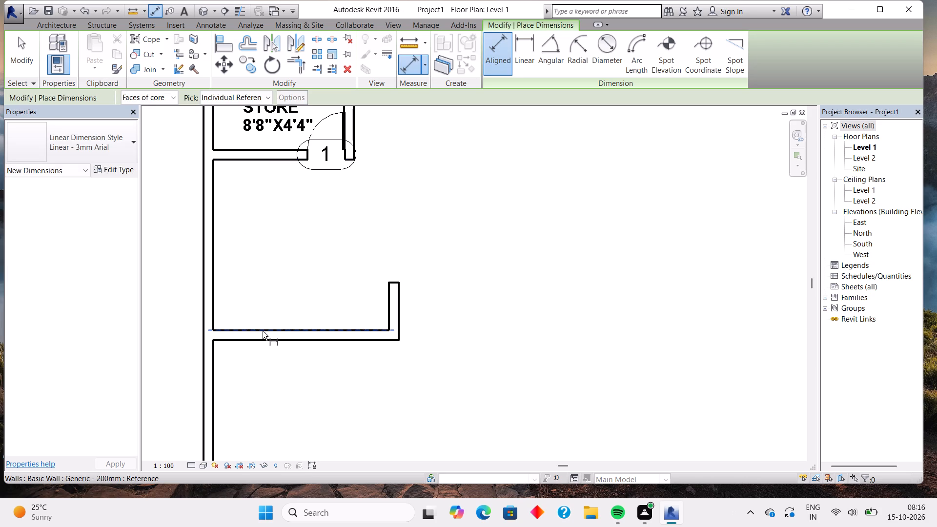
{"action": "key", "text": "Escape"}
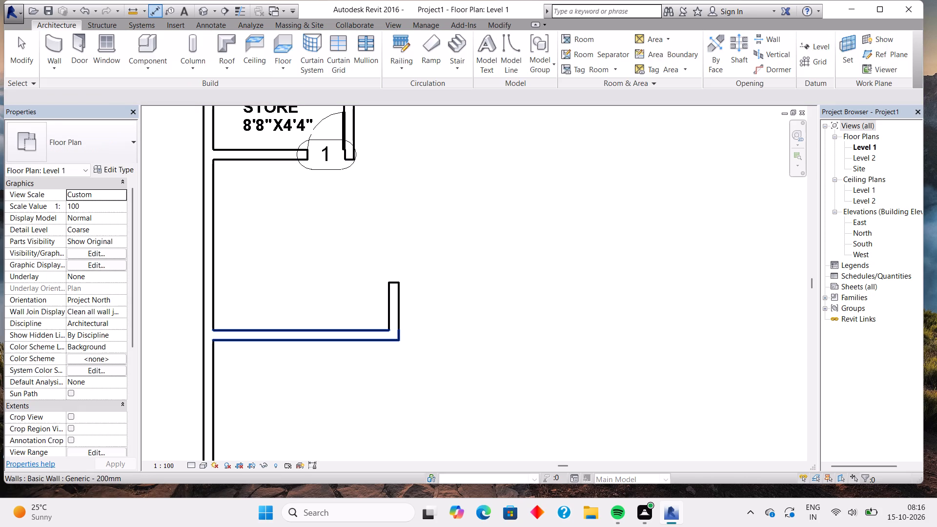
Move the second room's south wall southward until its inner face is about 12' 0" from the south face of the store's wall.
{"action": "left_click", "coordinate": [298, 341]}
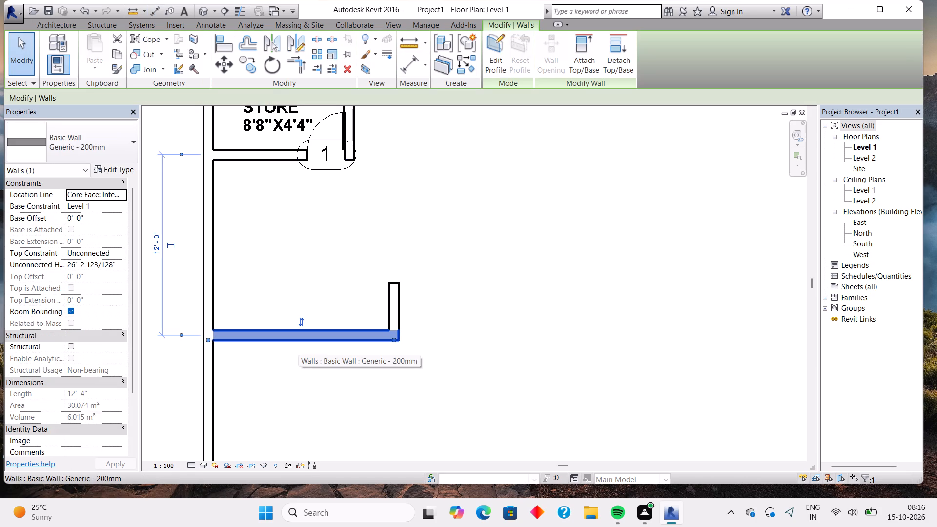
{"action": "key", "text": "Down"}
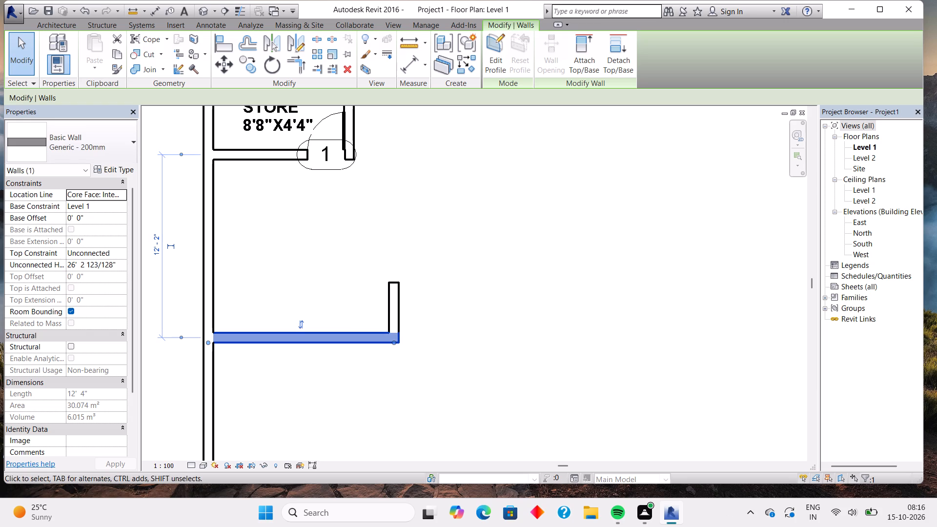
{"action": "key", "text": "Down"}
{"action": "key", "text": "Down"}
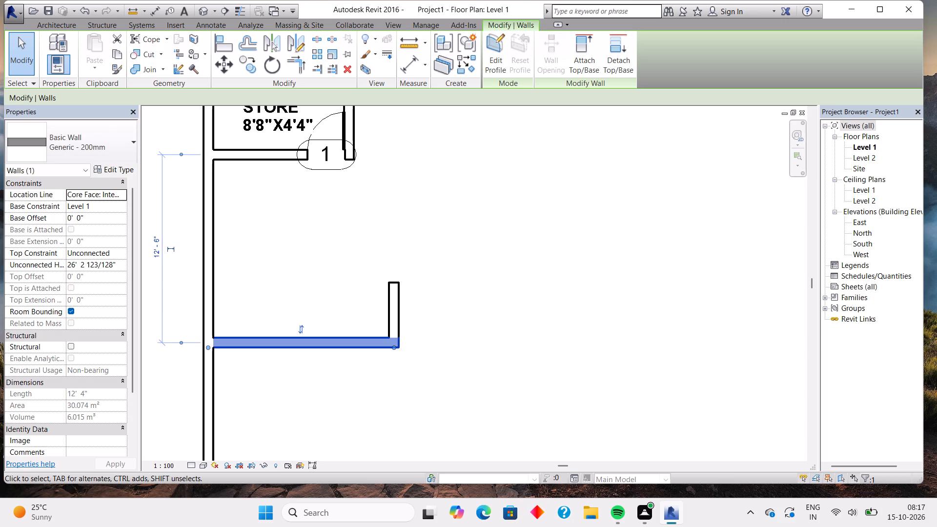
{"action": "left_click", "coordinate": [181, 154]}
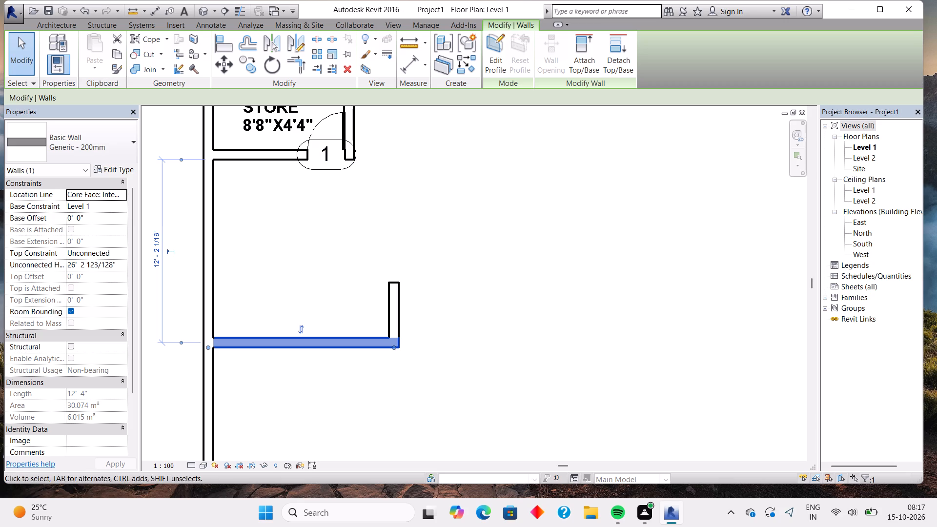
{"action": "left_click", "coordinate": [182, 342]}
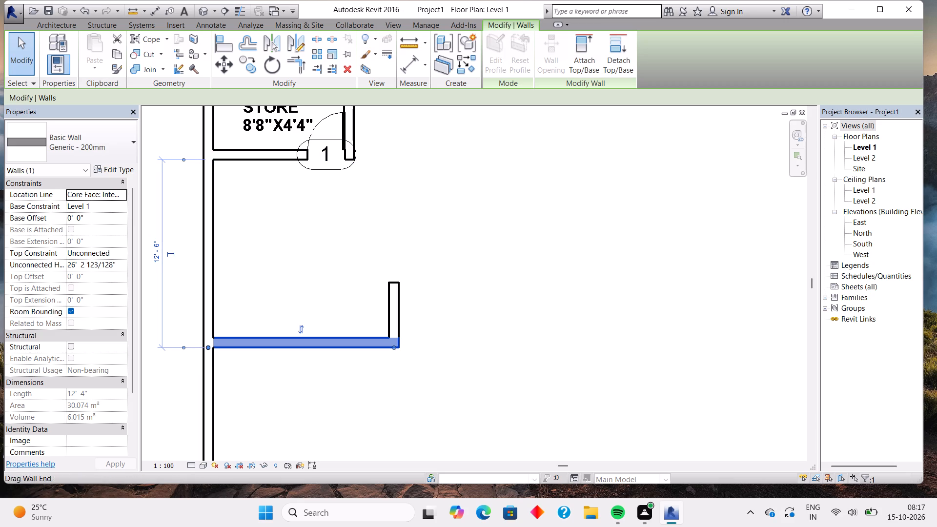
{"action": "left_click", "coordinate": [184, 347]}
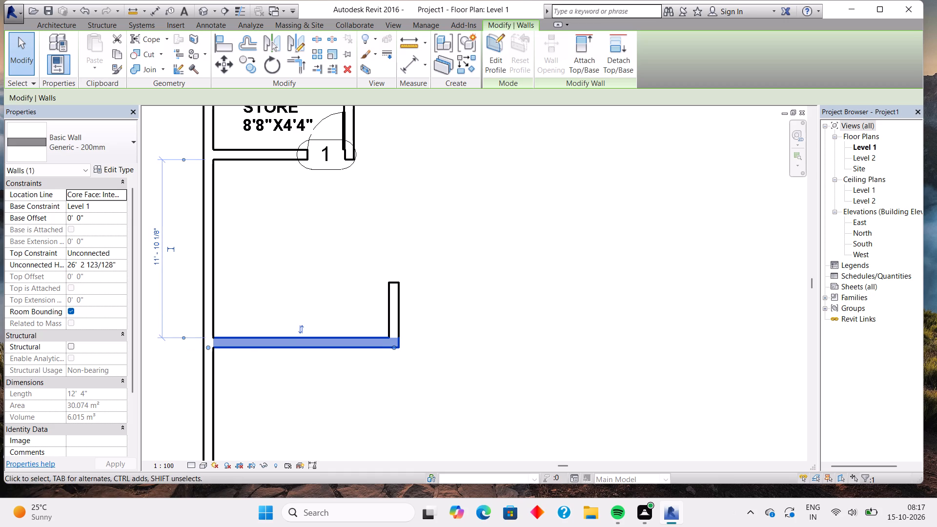
{"action": "key", "text": "Down"}
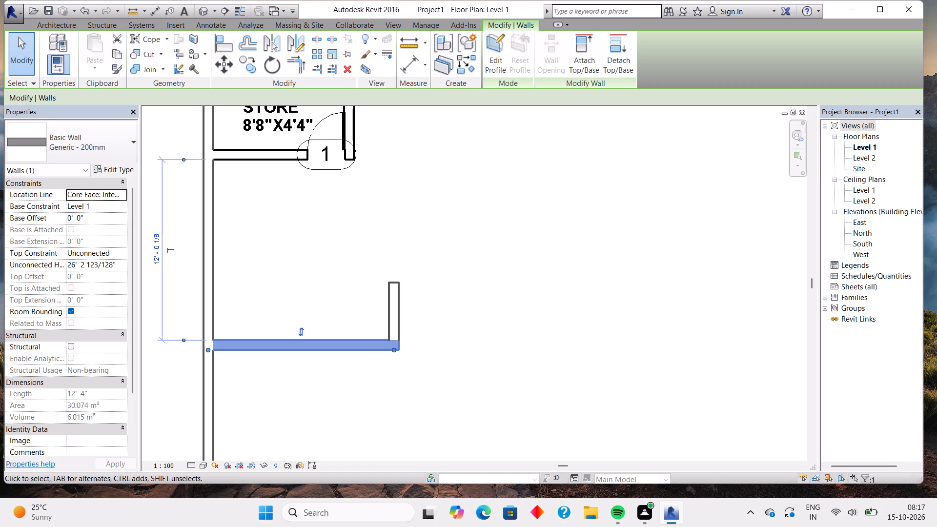
{"action": "key", "text": "Escape"}
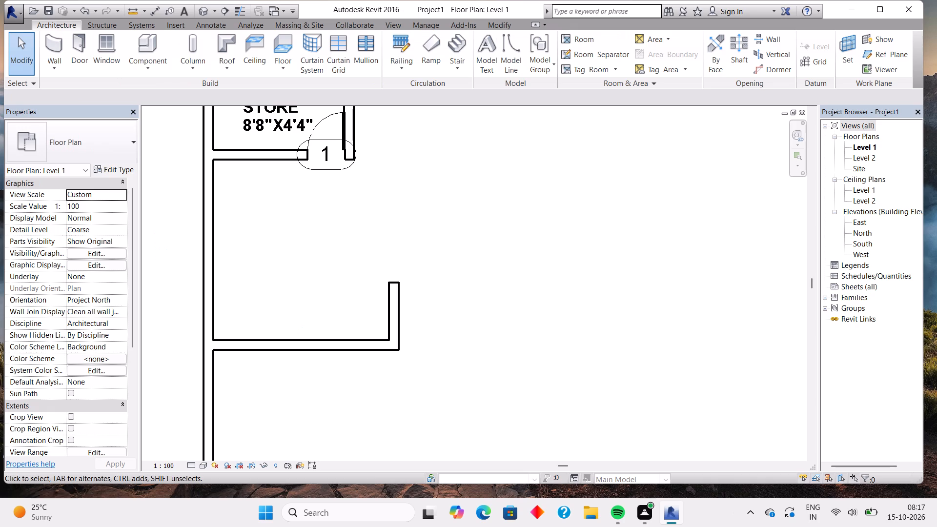
Nudge the second room's short east wall one increment east, to 12' 6" between the west and east wall centrelines.
{"action": "left_click", "coordinate": [392, 290]}
{"action": "key", "text": "Right"}
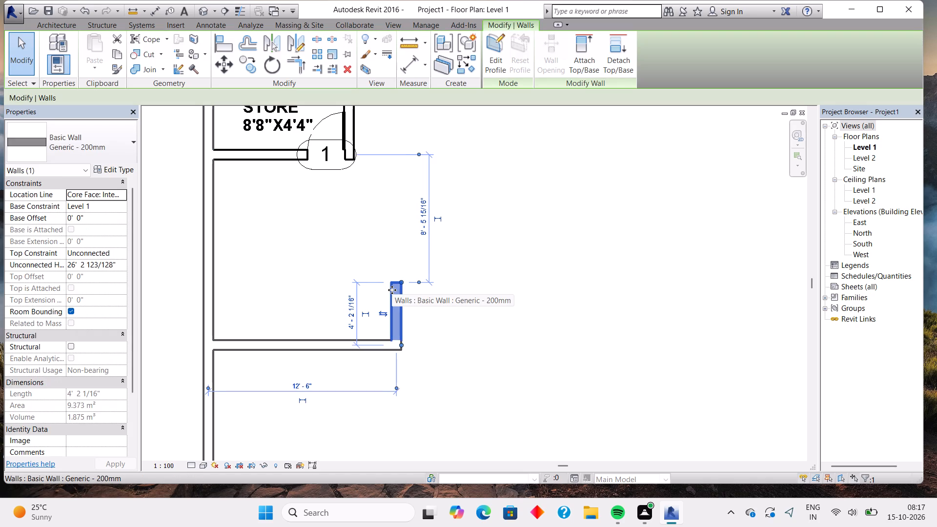
{"action": "key", "text": "Escape"}
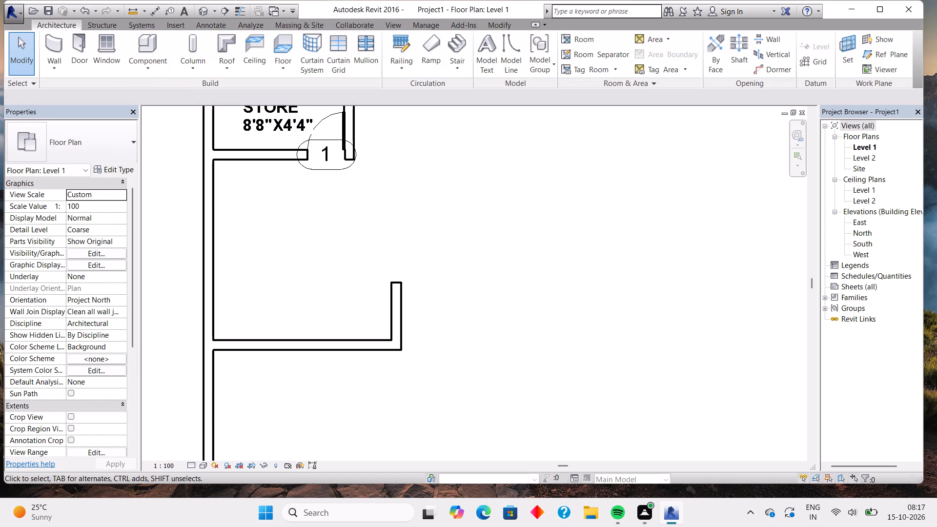
Measure the second room's inner width and depth again with aligned dimensions, without placing them.
{"action": "left_click", "coordinate": [60, 38]}
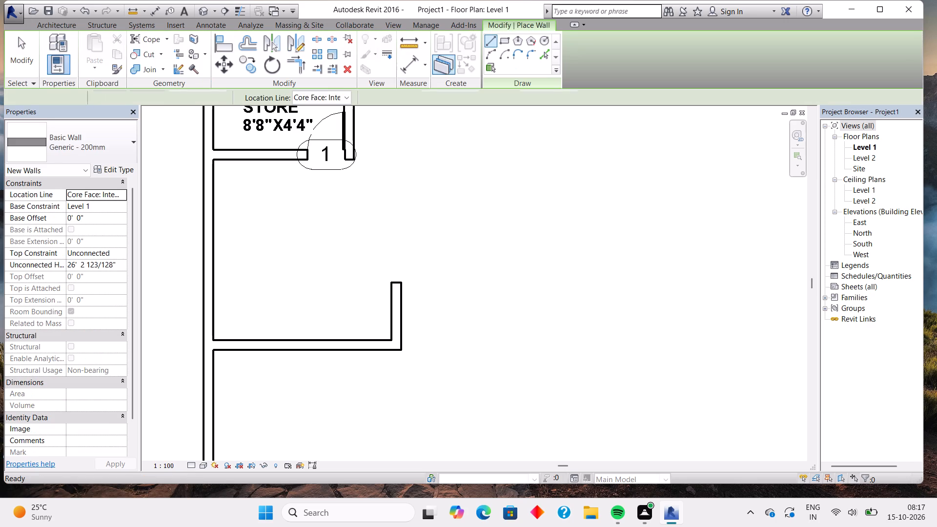
{"action": "left_click", "coordinate": [413, 65]}
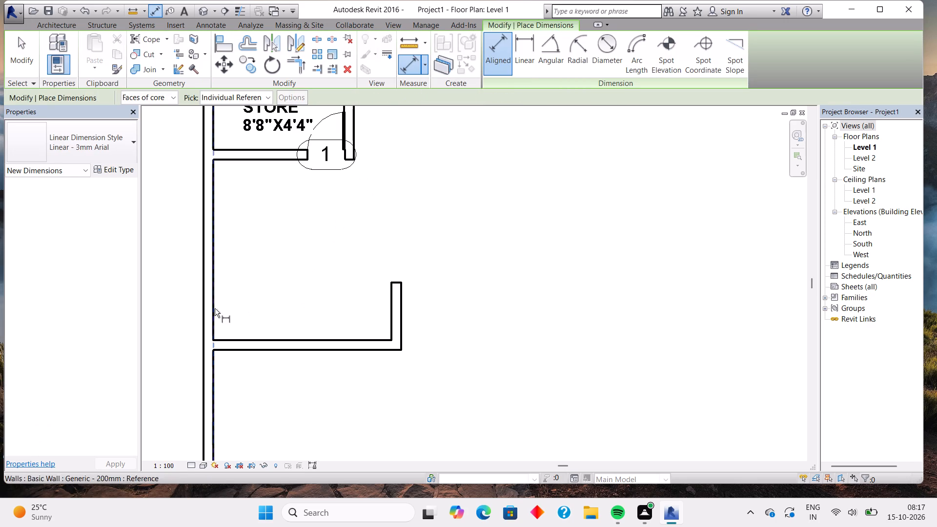
{"action": "left_click", "coordinate": [210, 304]}
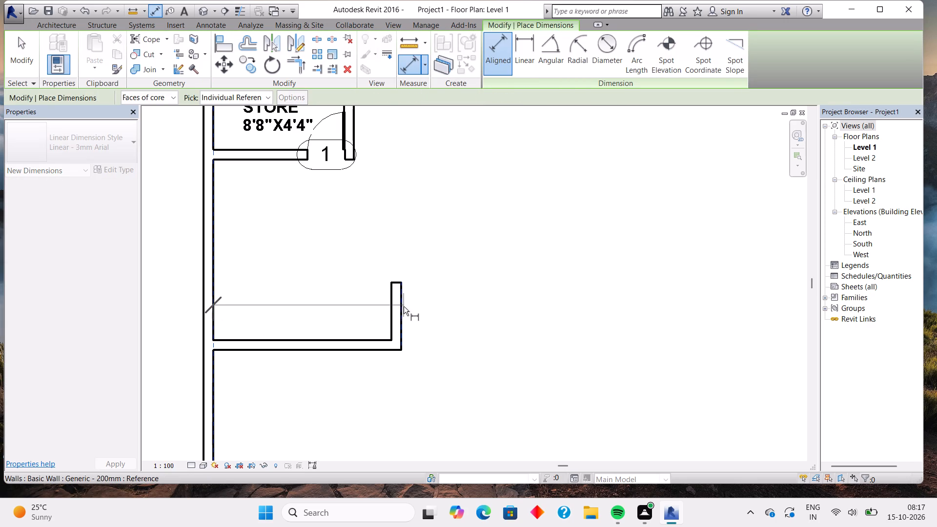
{"action": "left_click", "coordinate": [391, 309]}
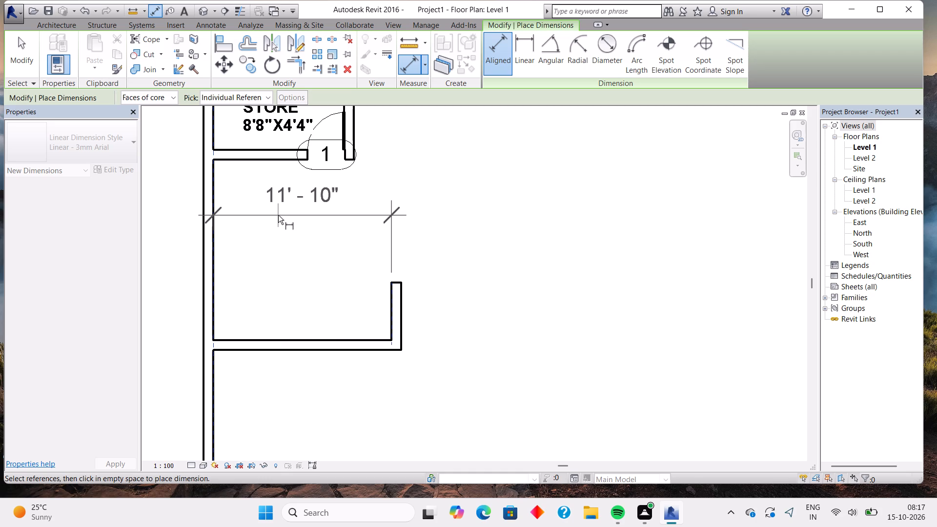
{"action": "key", "text": "Escape"}
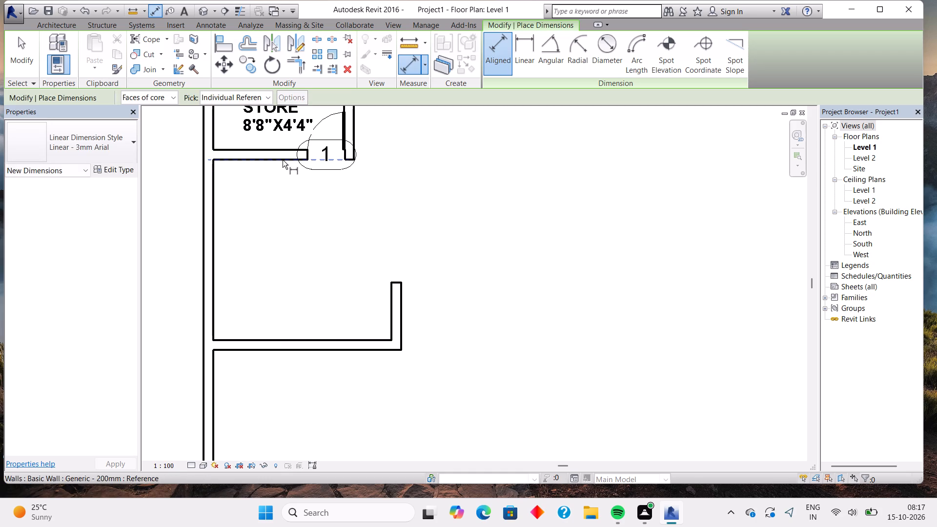
{"action": "left_click", "coordinate": [283, 160]}
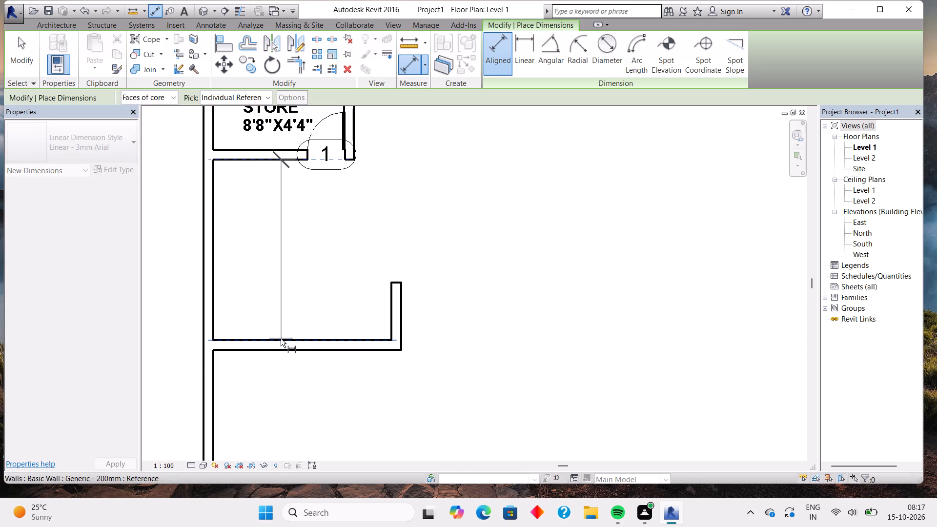
{"action": "left_click", "coordinate": [281, 339]}
{"action": "key", "text": "Escape"}
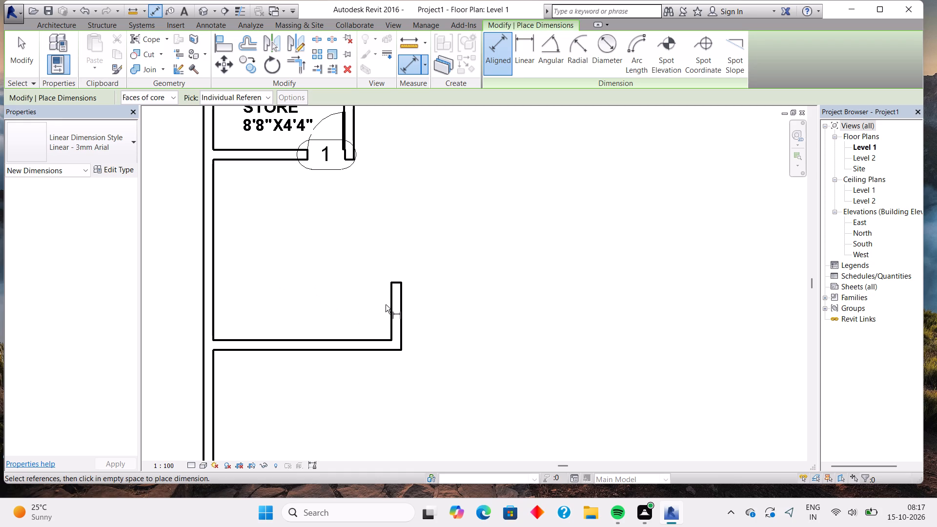
{"action": "key", "text": "Escape"}
{"action": "key", "text": "Escape"}
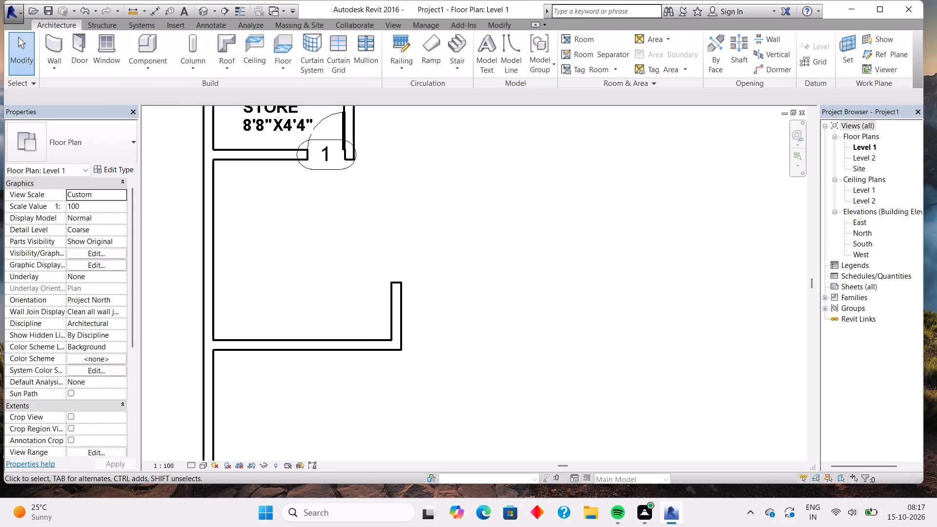
Move the second room's short east wall eastward until the inner face-to-face width from the west exterior wall is about 12' 4".
{"action": "left_click", "coordinate": [400, 307]}
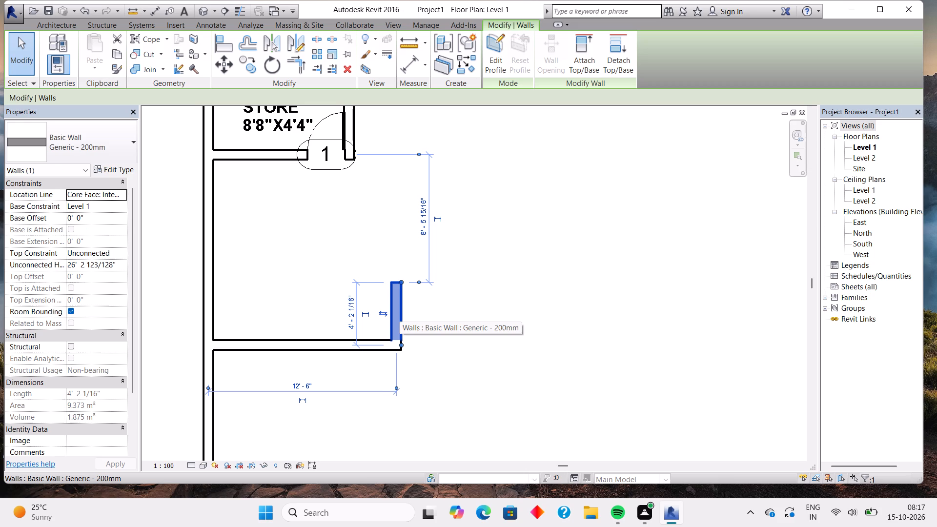
{"action": "key", "text": "Right"}
{"action": "key", "text": "Right"}
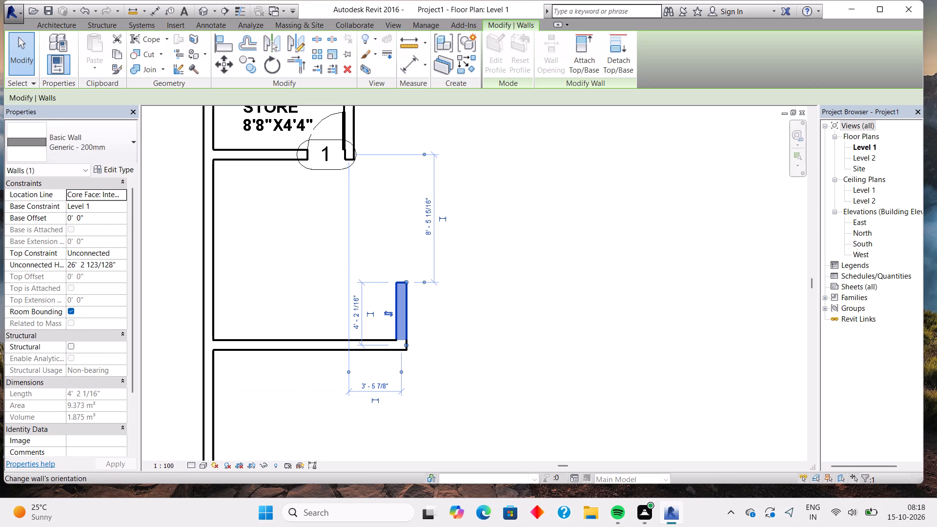
{"action": "key", "text": "Left"}
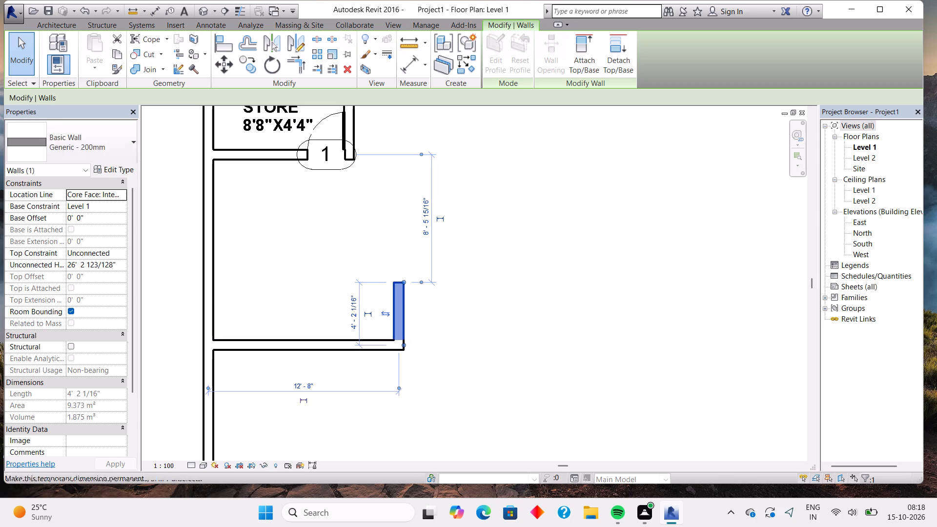
{"action": "left_click", "coordinate": [207, 388]}
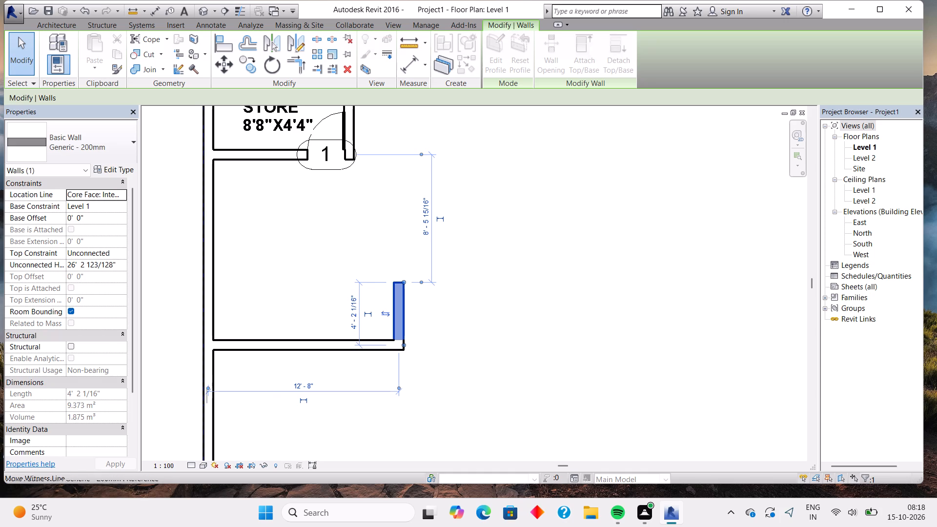
{"action": "left_click", "coordinate": [399, 388]}
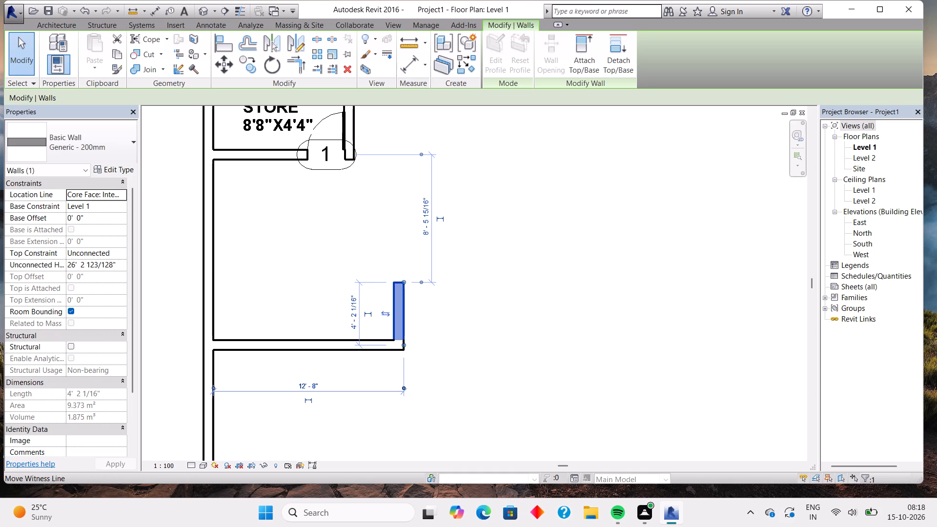
{"action": "left_click", "coordinate": [404, 387]}
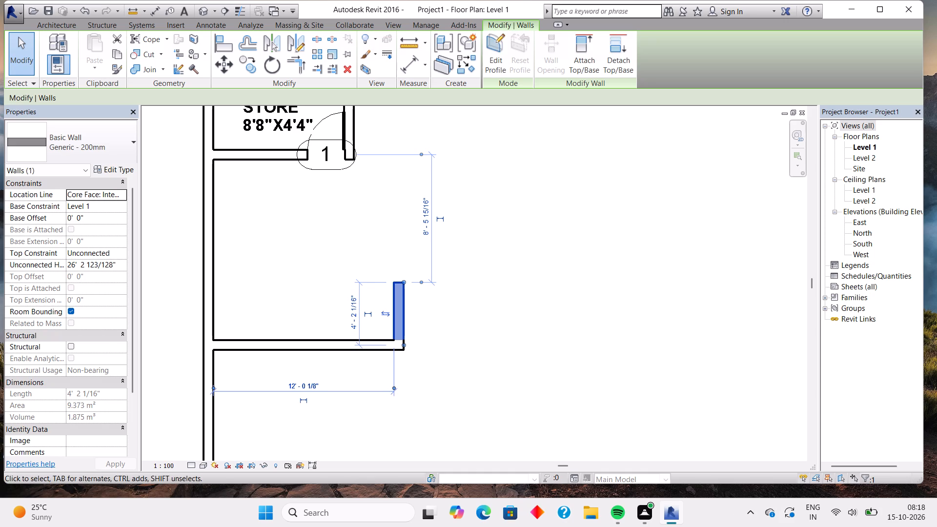
{"action": "key", "text": "Right"}
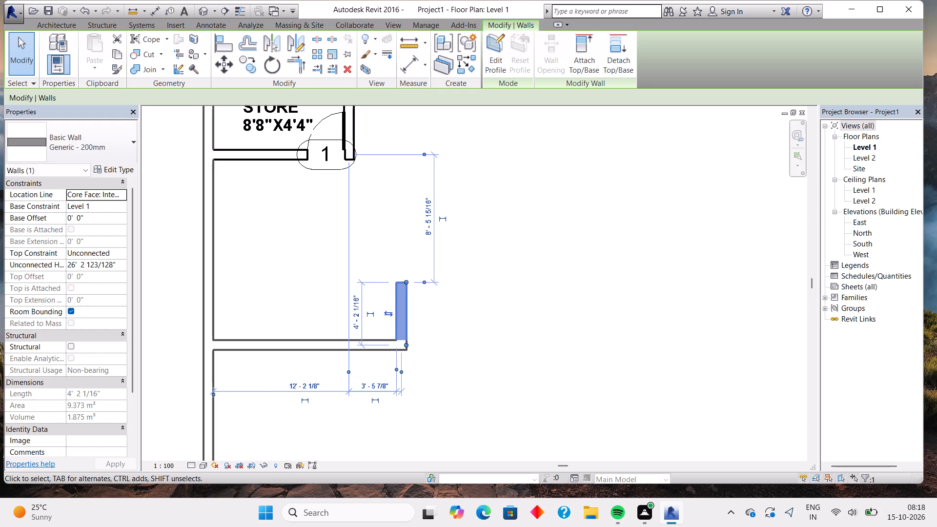
{"action": "key", "text": "Right"}
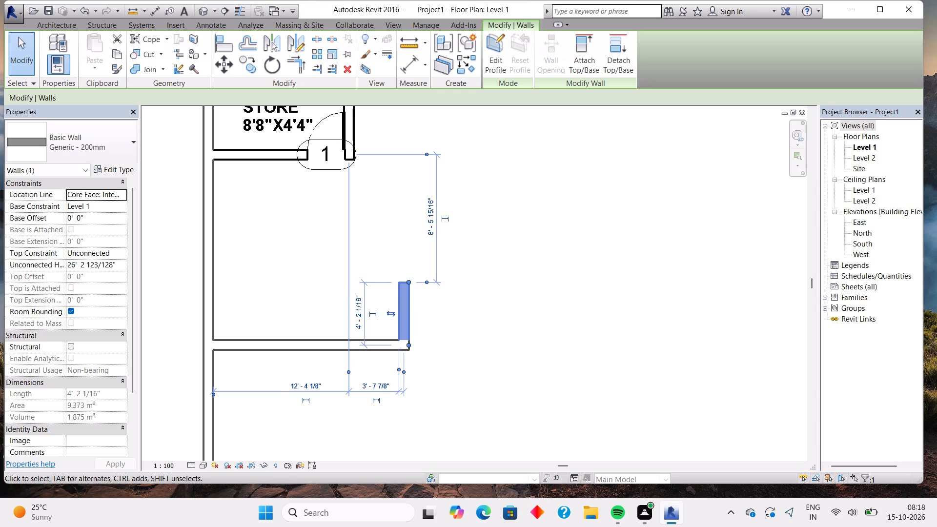
{"action": "key", "text": "grave"}
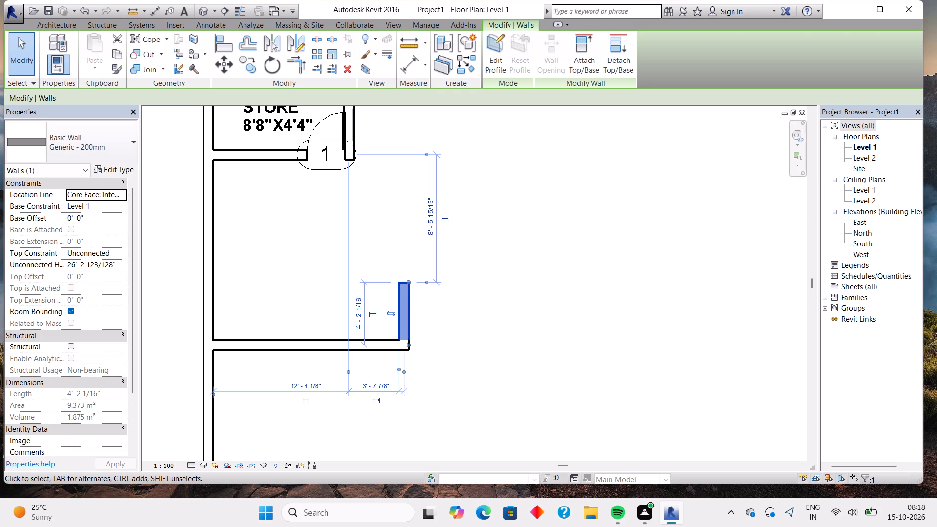
Load the M_Kitchenette - Medium component family from the US Metric library's Specialty Equipment, Domestic folder.
{"action": "key", "text": "Escape"}
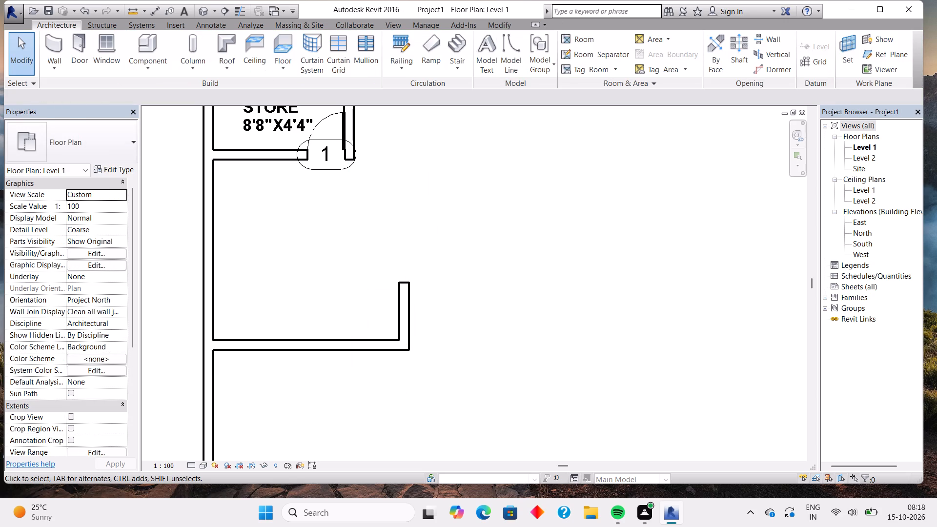
{"action": "scroll", "coordinate": [366, 230], "scroll_direction": "down", "scroll_amount": 3}
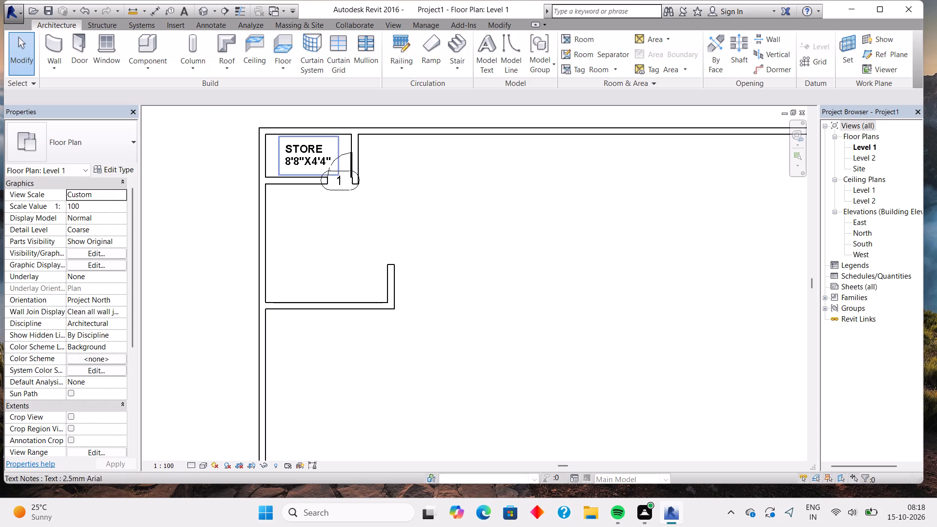
{"action": "left_click", "coordinate": [156, 51]}
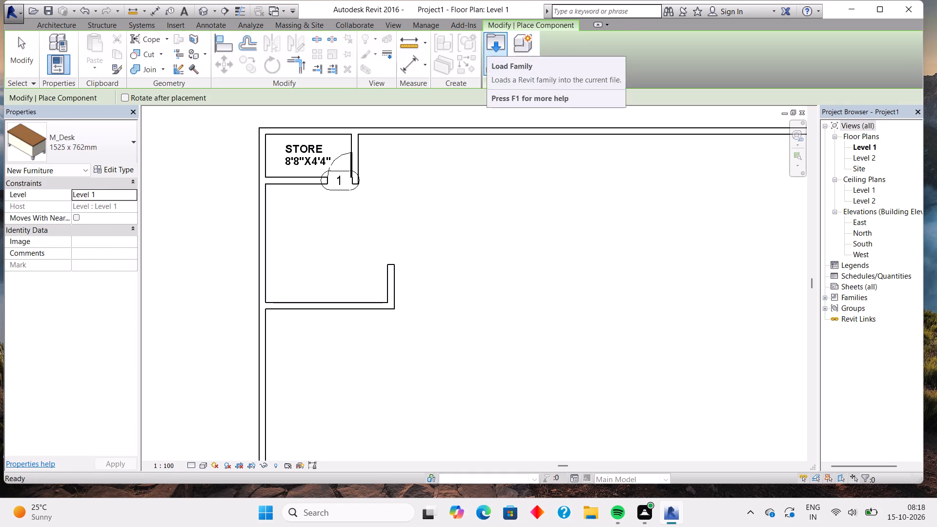
{"action": "left_click", "coordinate": [493, 49]}
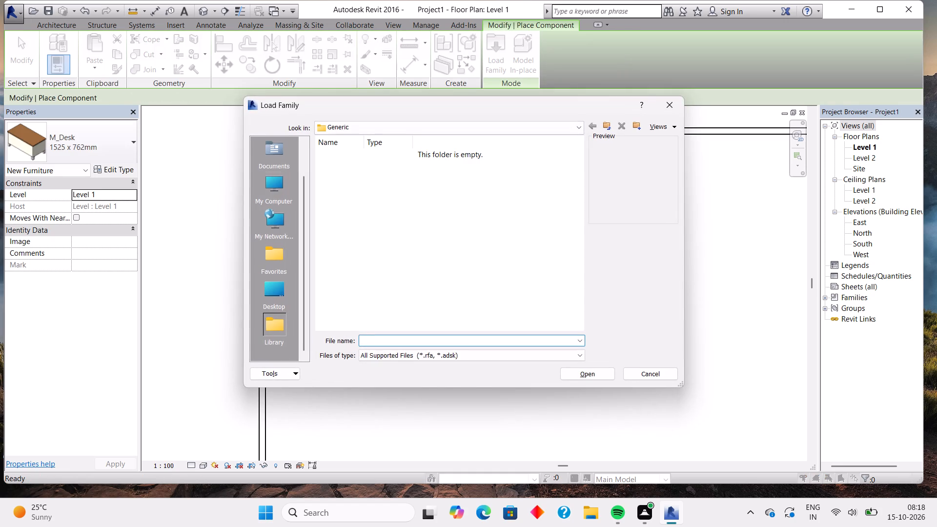
{"action": "double_click", "coordinate": [279, 186]}
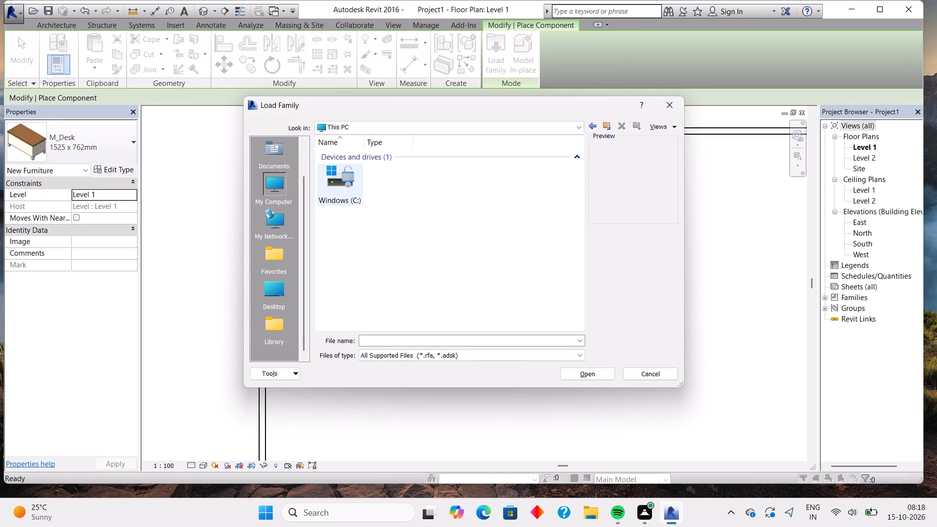
{"action": "double_click", "coordinate": [354, 182]}
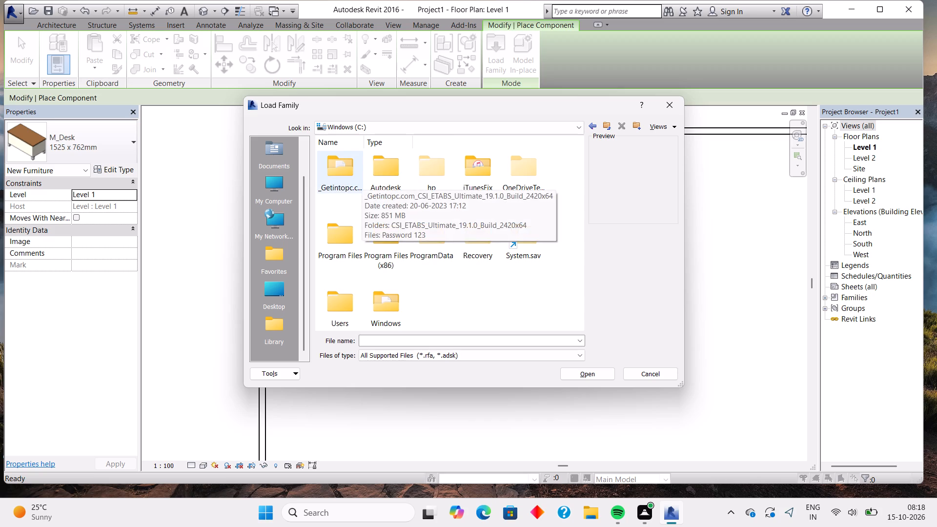
{"action": "double_click", "coordinate": [387, 176]}
{"action": "double_click", "coordinate": [378, 184]}
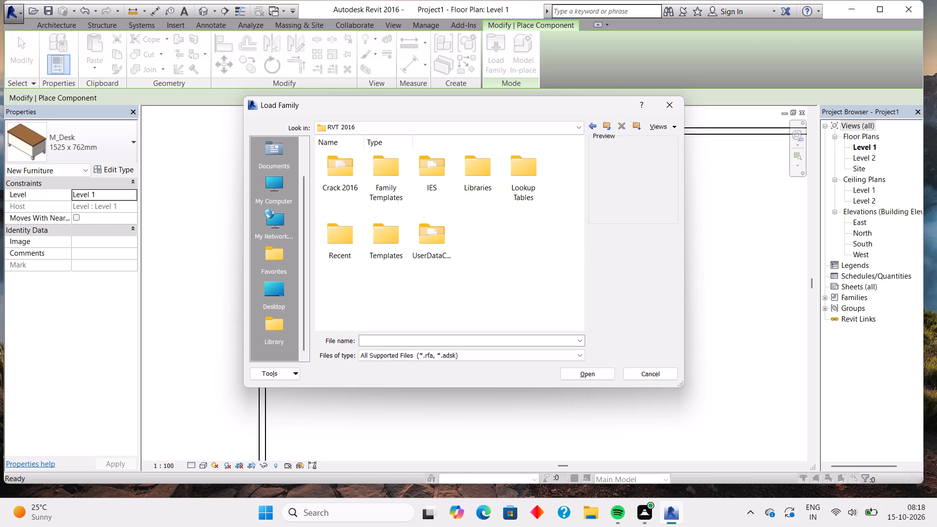
{"action": "double_click", "coordinate": [484, 170]}
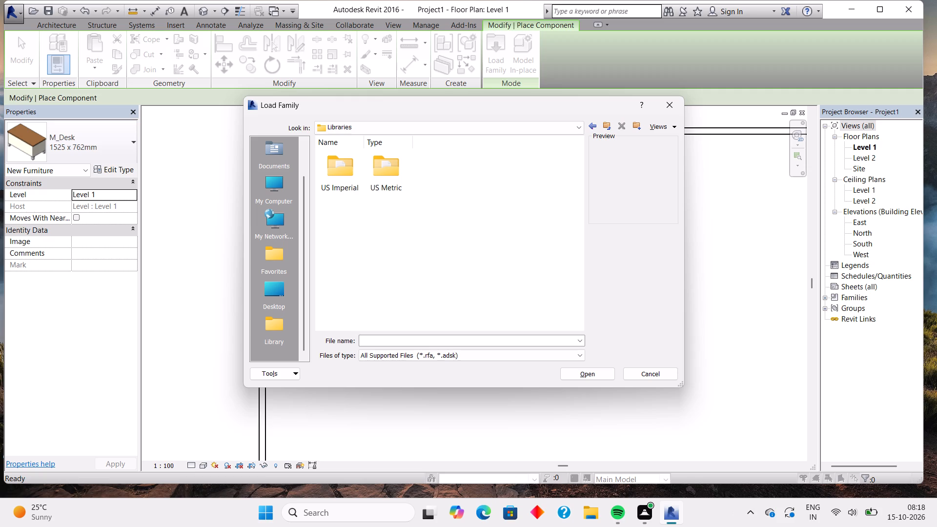
{"action": "left_click", "coordinate": [394, 183]}
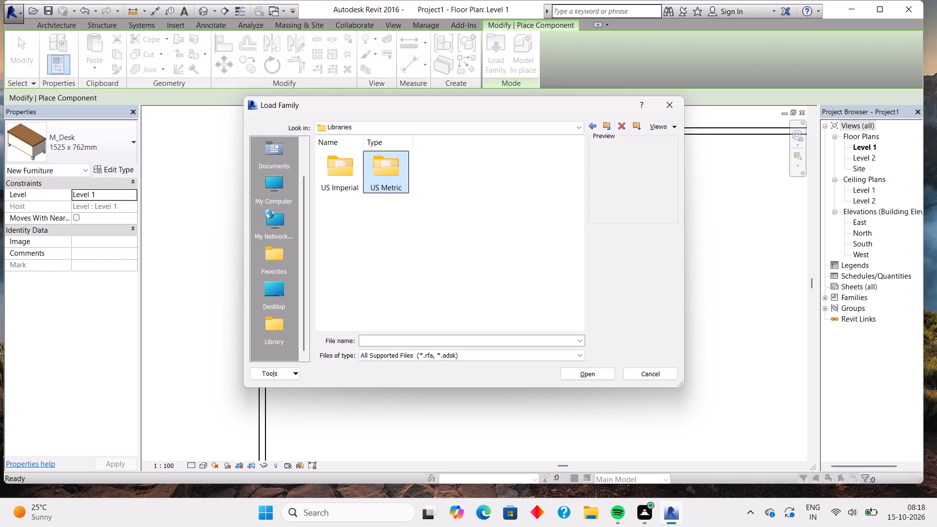
{"action": "left_click", "coordinate": [394, 183]}
{"action": "double_click", "coordinate": [394, 183]}
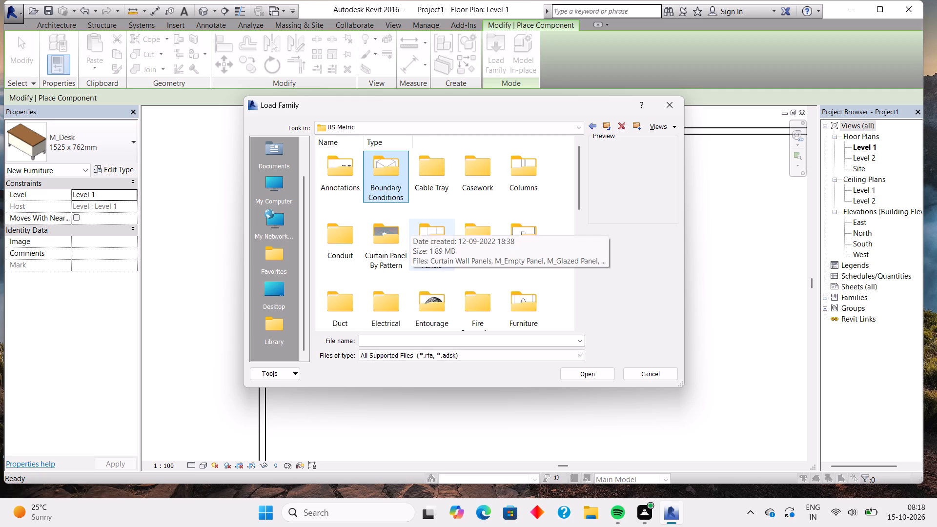
{"action": "scroll", "coordinate": [426, 232], "scroll_direction": "down", "scroll_amount": 5}
{"action": "double_click", "coordinate": [353, 199]}
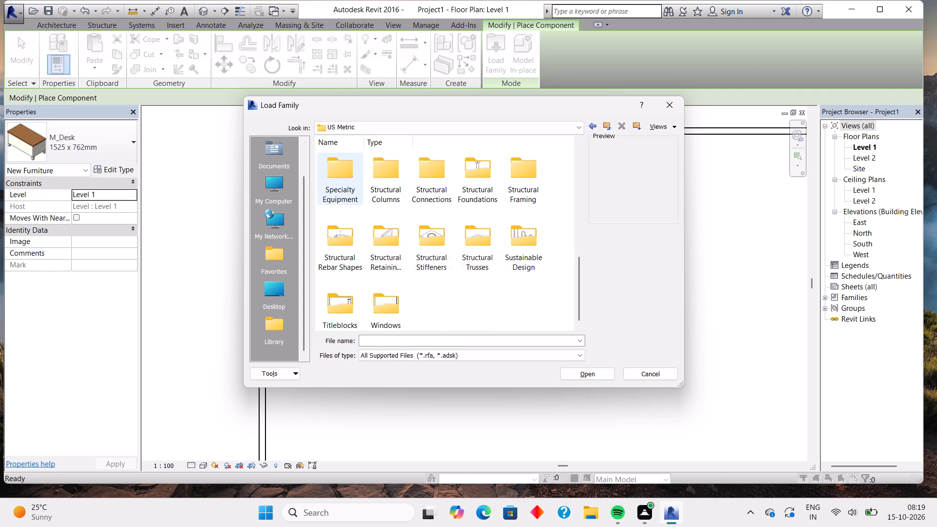
{"action": "double_click", "coordinate": [392, 183]}
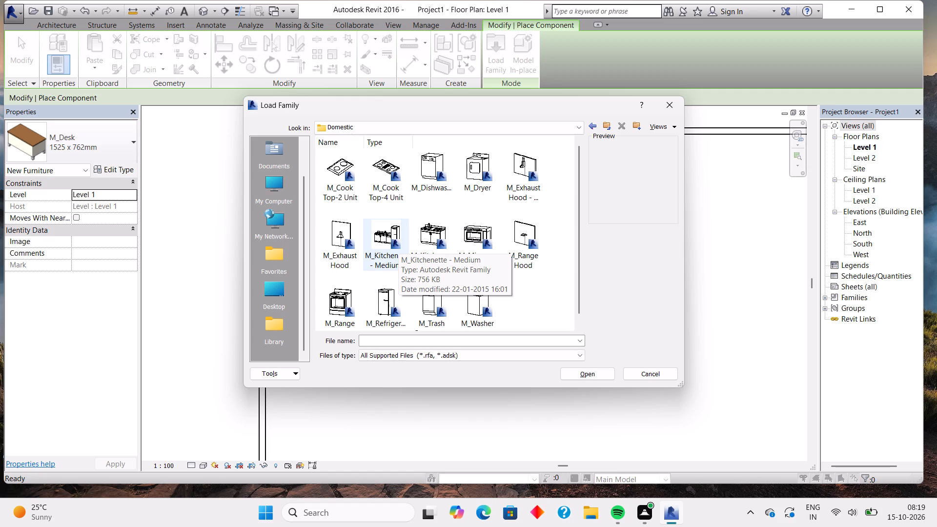
{"action": "scroll", "coordinate": [386, 232], "scroll_direction": "down", "scroll_amount": 3}
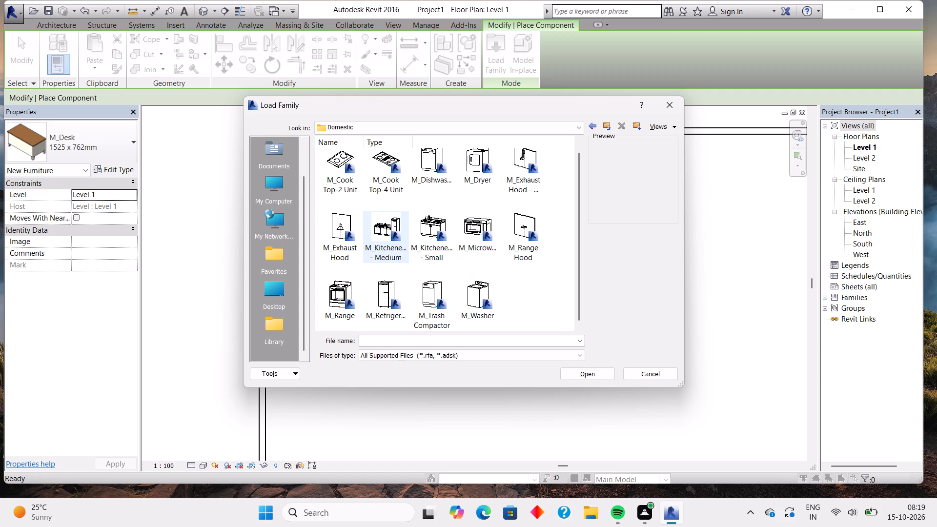
{"action": "double_click", "coordinate": [387, 219]}
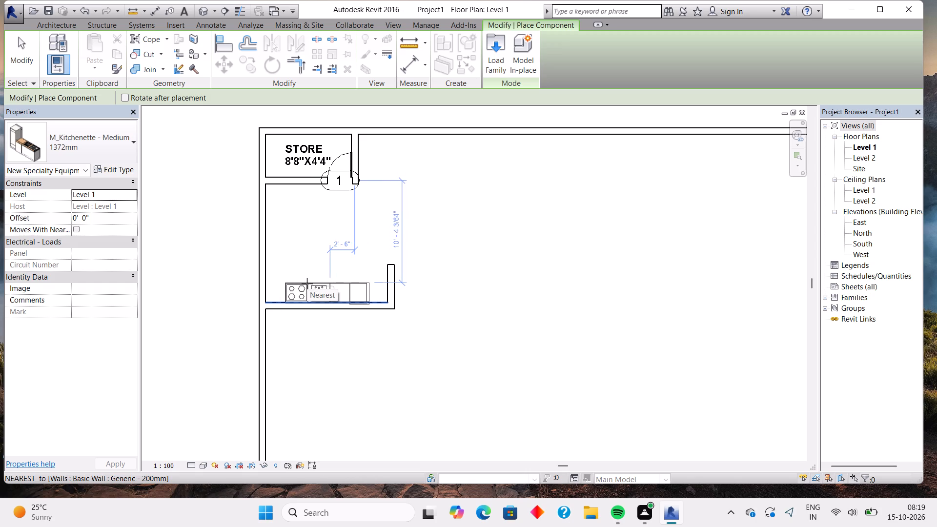
Place one 1372mm M_Kitchenette - Medium along the inner face of the south wall in the room south of the store.
{"action": "left_click", "coordinate": [307, 284]}
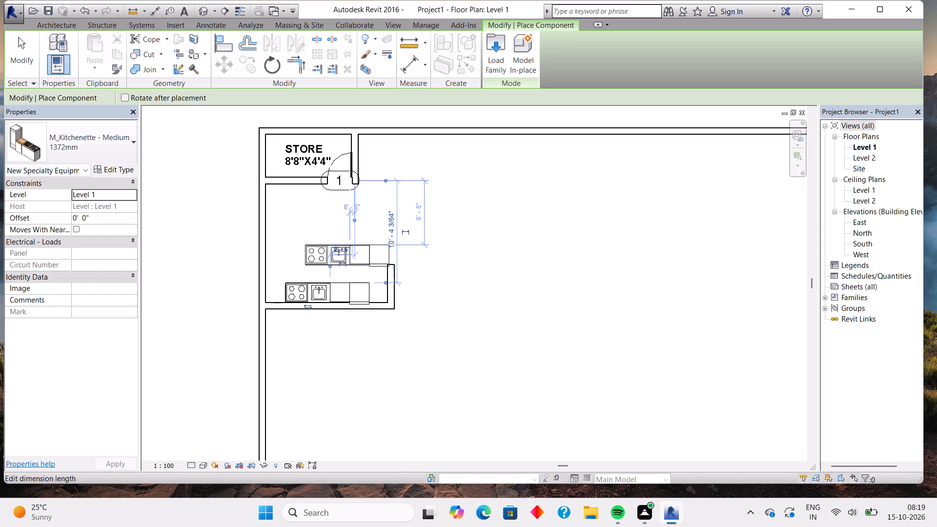
{"action": "key", "text": "Escape"}
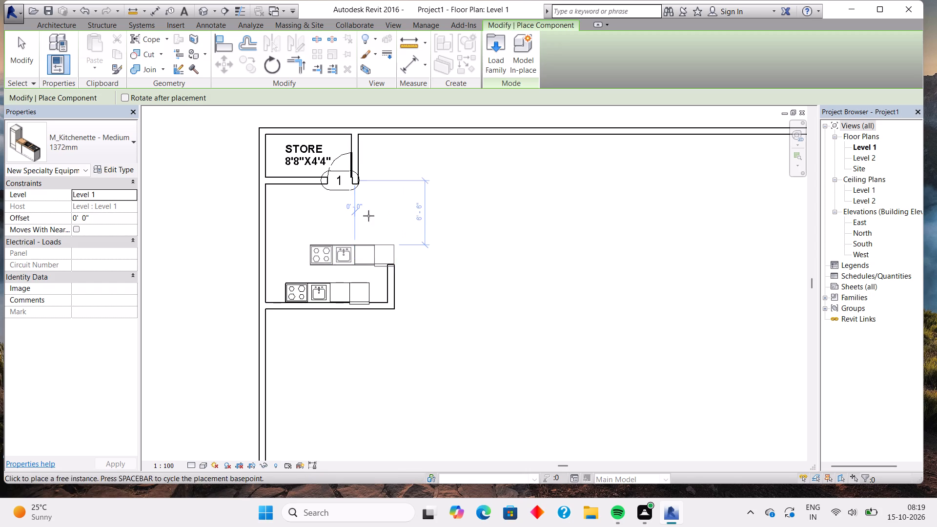
{"action": "key", "text": "Escape"}
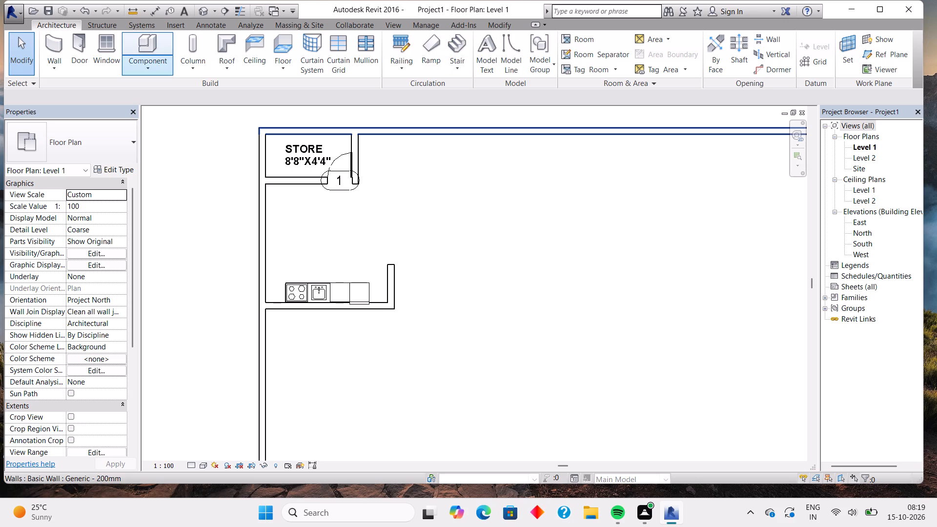
Load the M_Cook Top-2 Unit component family from the US Metric library's Specialty Equipment, Domestic folder.
{"action": "left_click", "coordinate": [142, 52]}
{"action": "left_click", "coordinate": [500, 40]}
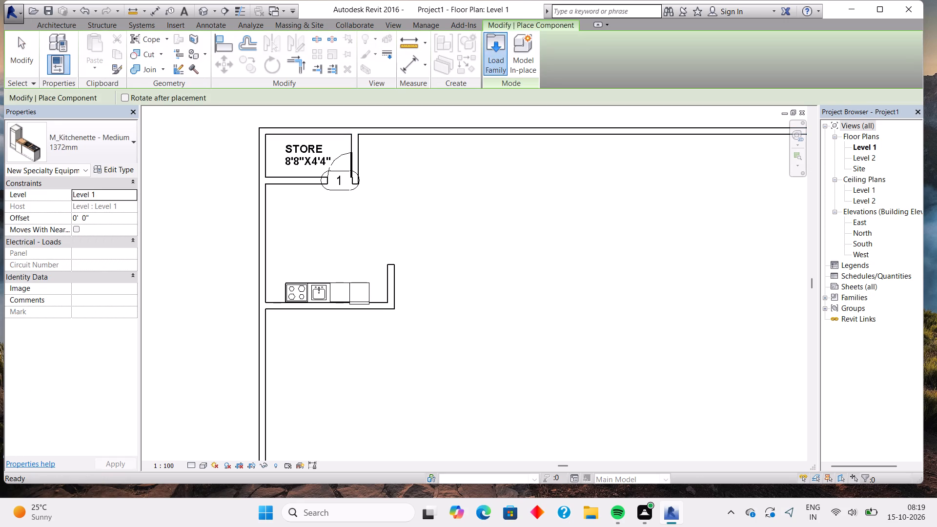
{"action": "double_click", "coordinate": [268, 187]}
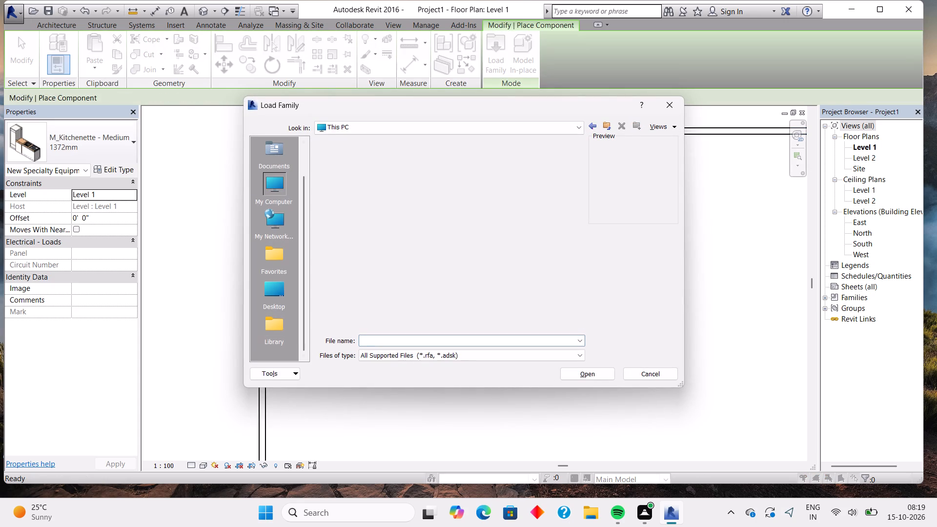
{"action": "double_click", "coordinate": [348, 184]}
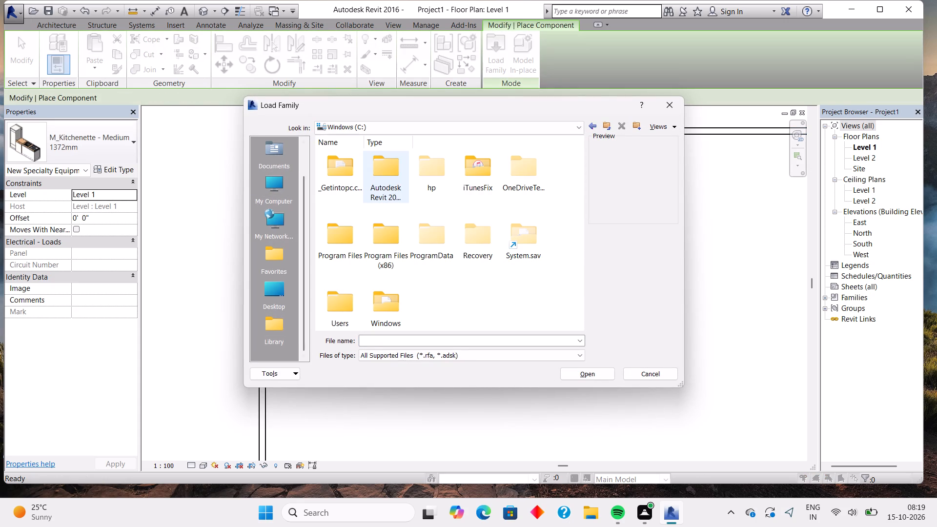
{"action": "double_click", "coordinate": [391, 177]}
{"action": "double_click", "coordinate": [389, 173]}
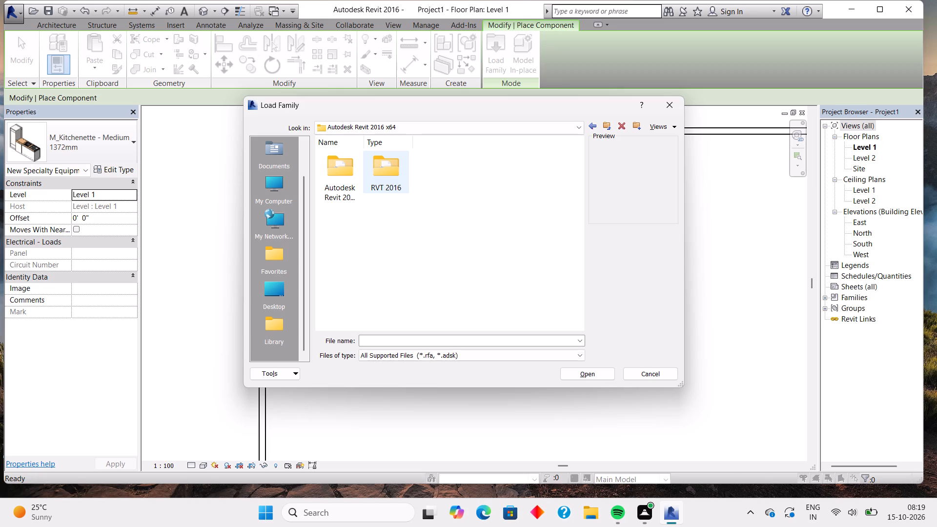
{"action": "double_click", "coordinate": [389, 179]}
{"action": "double_click", "coordinate": [477, 175]}
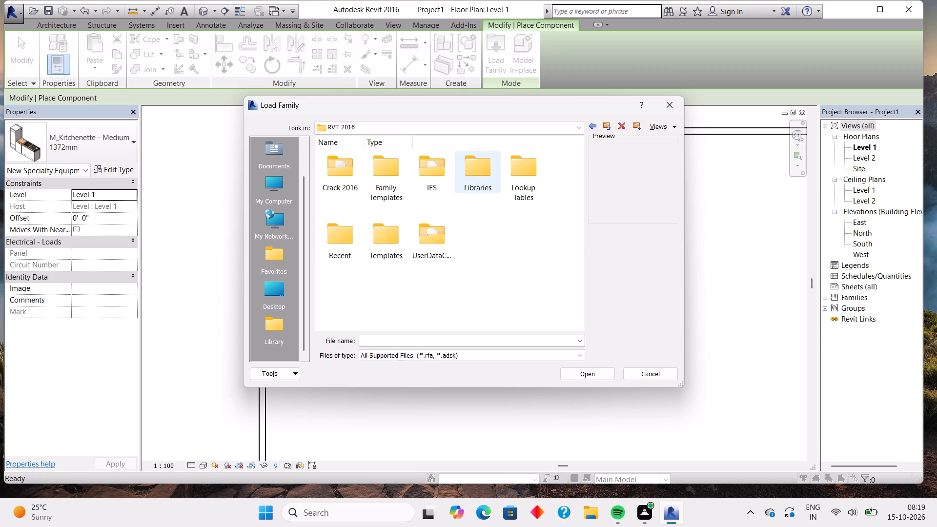
{"action": "double_click", "coordinate": [377, 180]}
{"action": "double_click", "coordinate": [387, 182]}
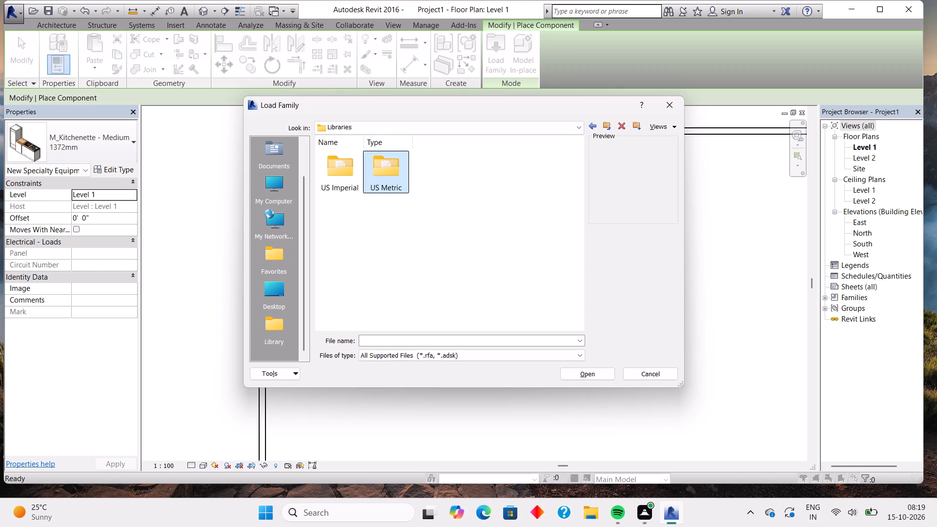
{"action": "scroll", "coordinate": [457, 253], "scroll_direction": "down", "scroll_amount": 2}
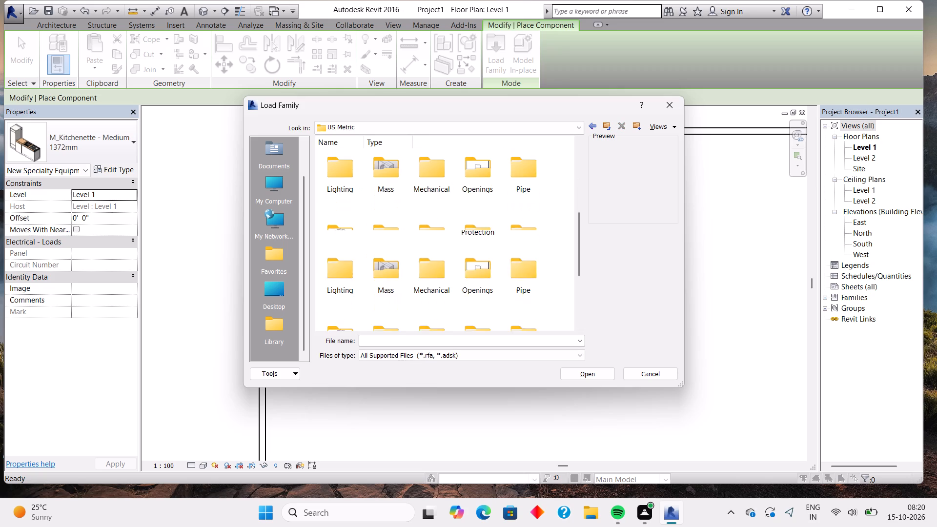
{"action": "double_click", "coordinate": [345, 296]}
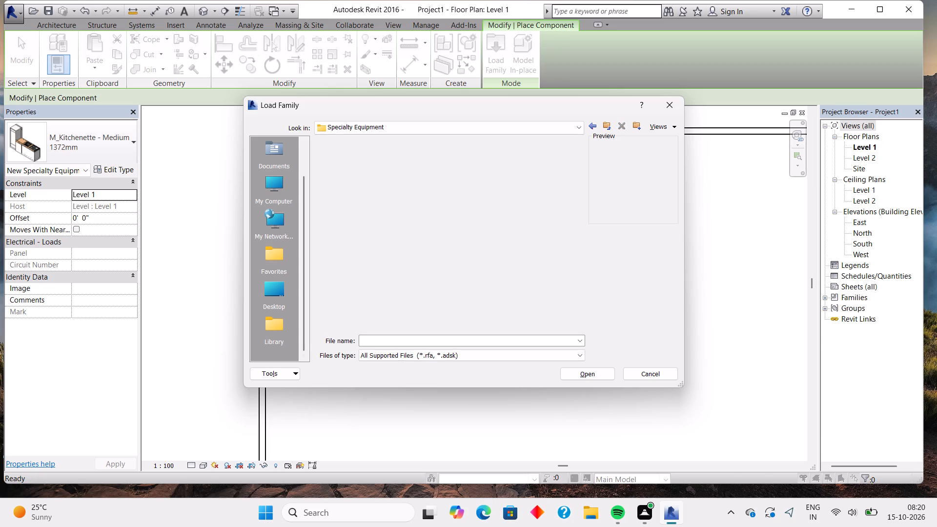
{"action": "double_click", "coordinate": [394, 177]}
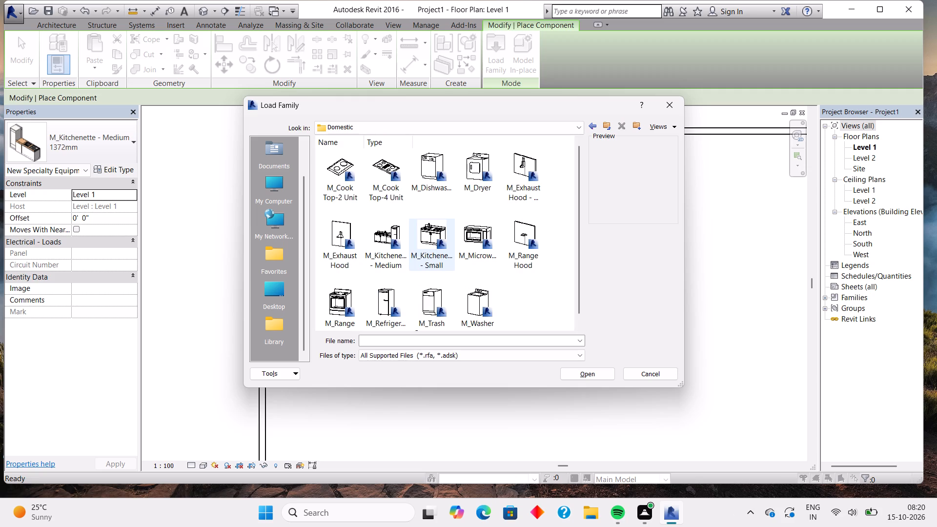
{"action": "double_click", "coordinate": [337, 168]}
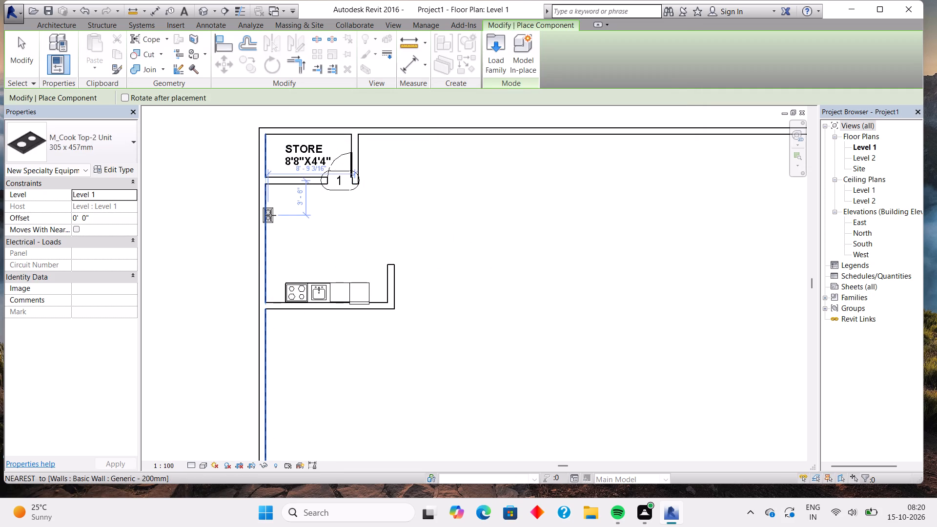
Place one 305 x 457mm M_Cook Top-2 Unit against the kitchen's west wall, about 3' 11" south of the store's south wall.
{"action": "scroll", "coordinate": [268, 216], "scroll_direction": "up", "scroll_amount": 6}
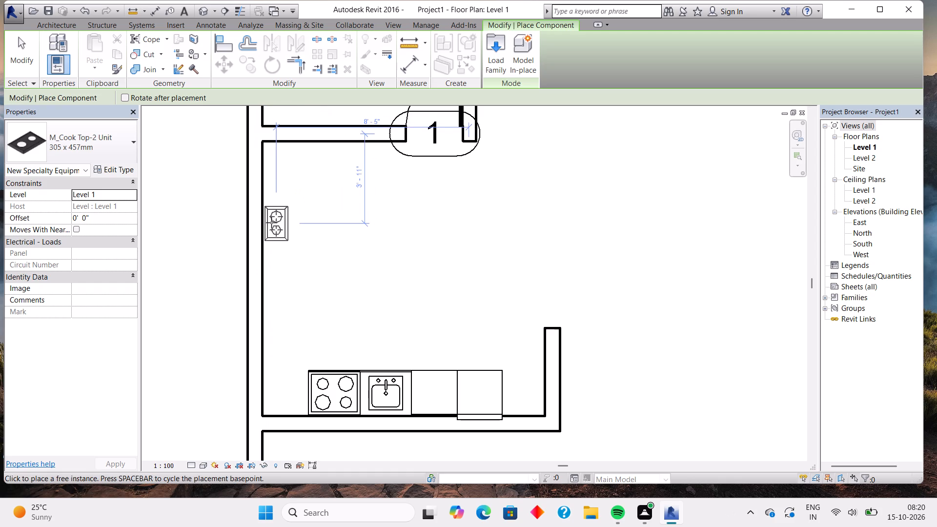
{"action": "left_click", "coordinate": [271, 223]}
{"action": "key", "text": "Escape"}
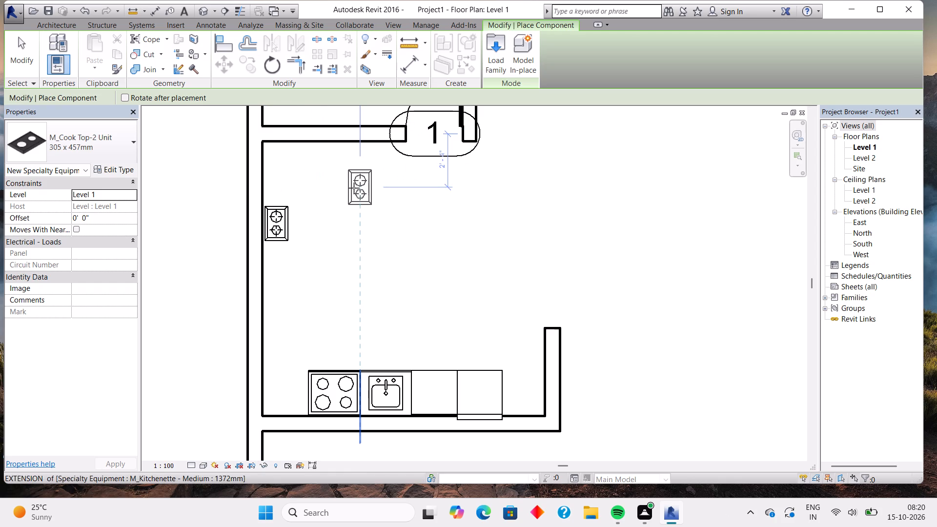
{"action": "key", "text": "Escape"}
{"action": "key", "text": "Escape"}
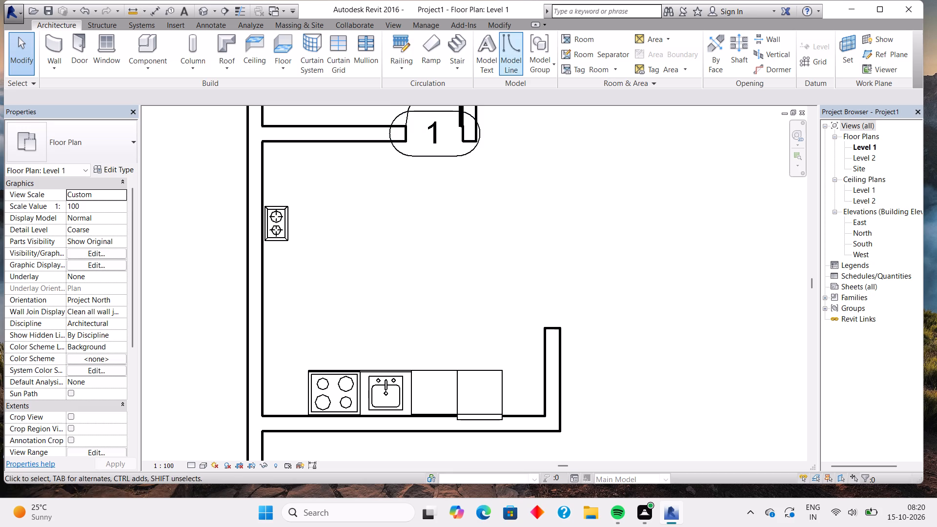
Draw an L-shaped model line south from the store's north wall, then about 10' 9" east to the kitchen's short east wall.
{"action": "left_click", "coordinate": [504, 48]}
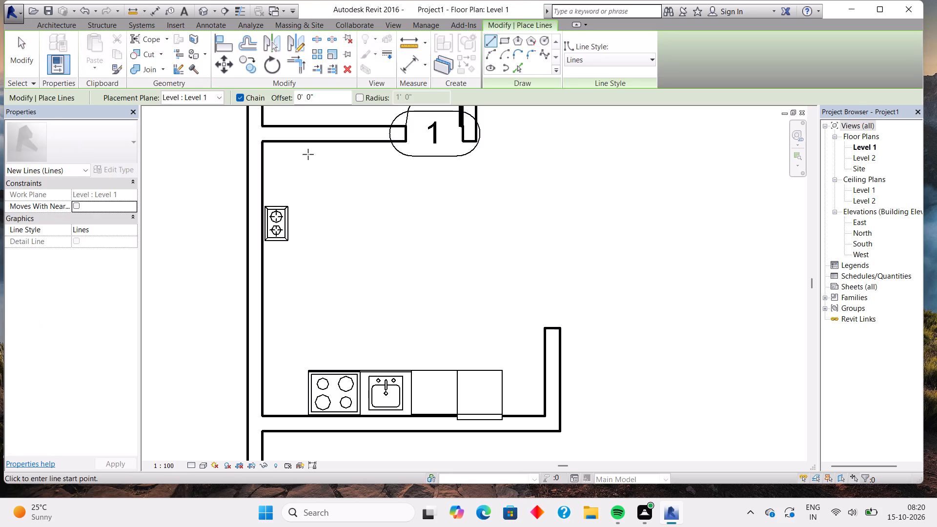
{"action": "middle_click_drag", "start_coordinate": [320, 179], "coordinate": [333, 277]}
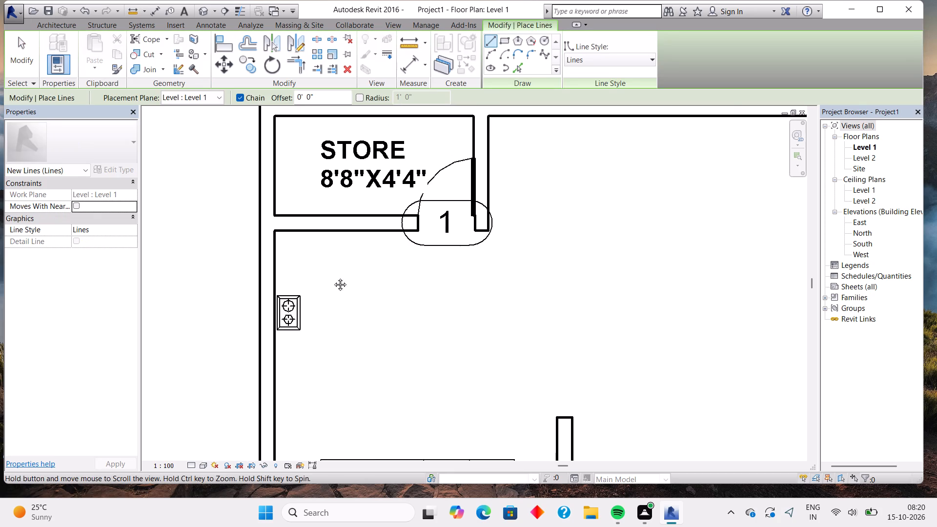
{"action": "middle_click_drag", "start_coordinate": [333, 277], "coordinate": [333, 325]}
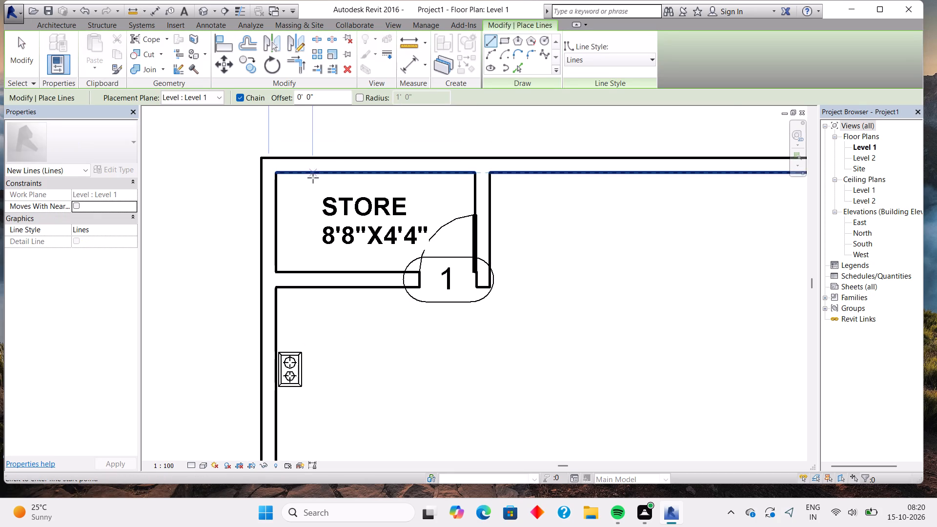
{"action": "left_click", "coordinate": [313, 178]}
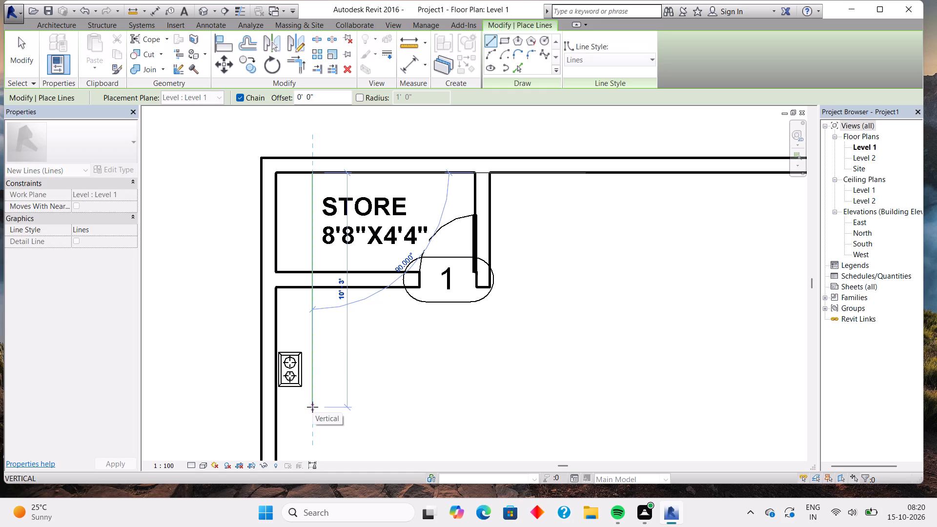
{"action": "middle_click_drag", "start_coordinate": [312, 405], "coordinate": [365, 233]}
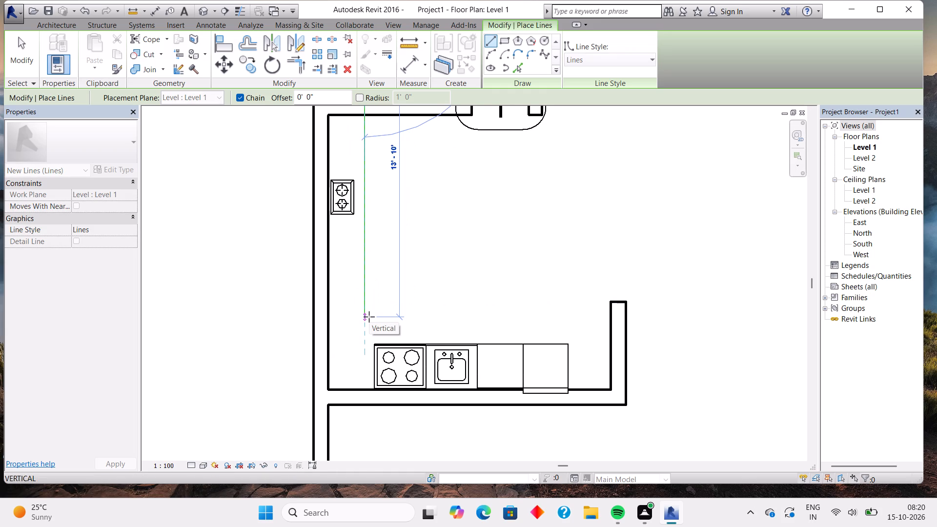
{"action": "left_click", "coordinate": [369, 340]}
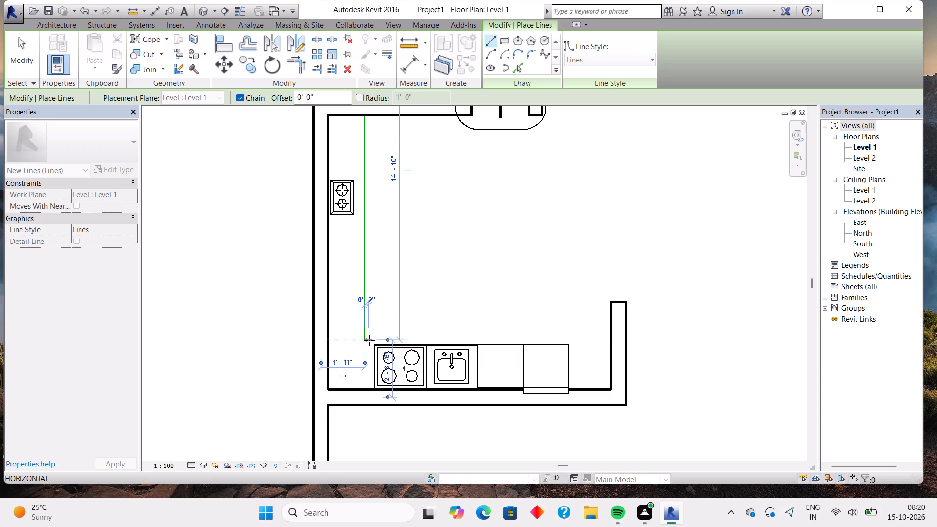
{"action": "left_click", "coordinate": [611, 338]}
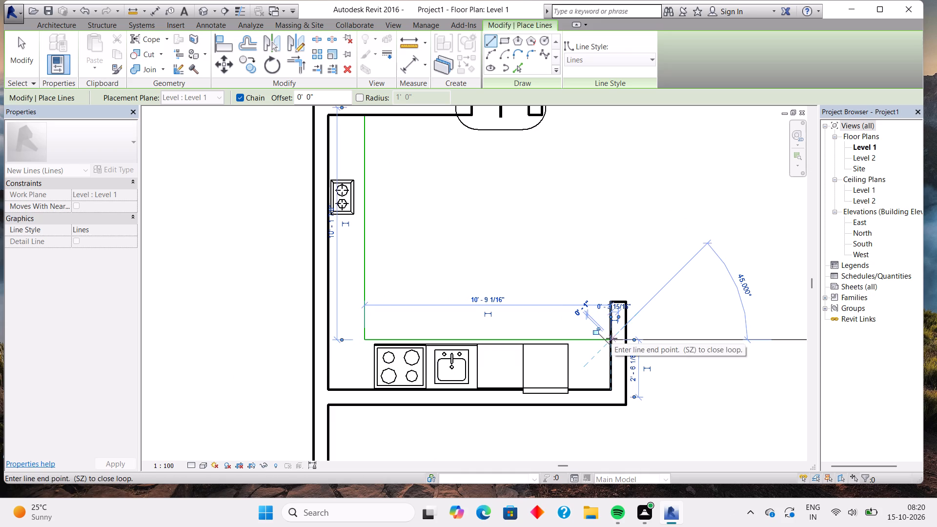
{"action": "key", "text": "Escape"}
{"action": "scroll", "coordinate": [498, 192], "scroll_direction": "down", "scroll_amount": 3}
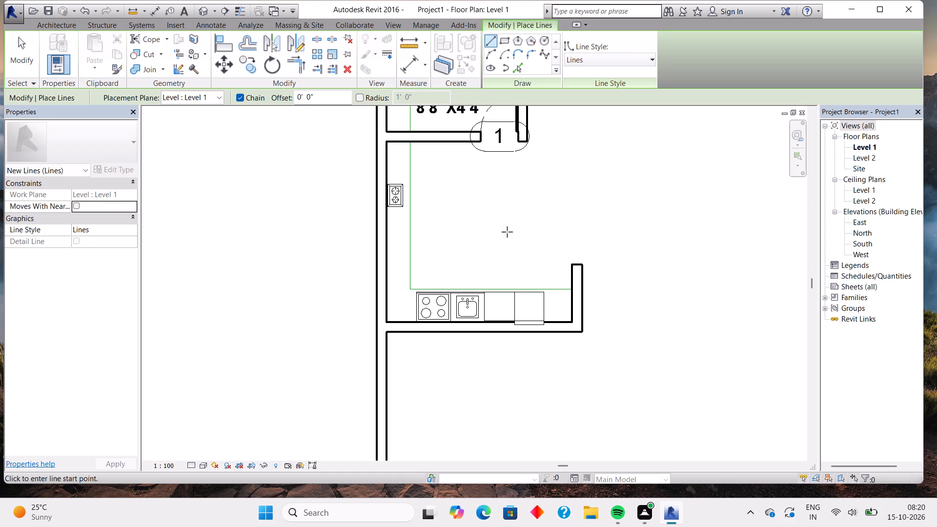
{"action": "key", "text": "Escape"}
Nudge the horizontal model line three increments north, away from the kitchenette.
{"action": "left_click", "coordinate": [484, 285]}
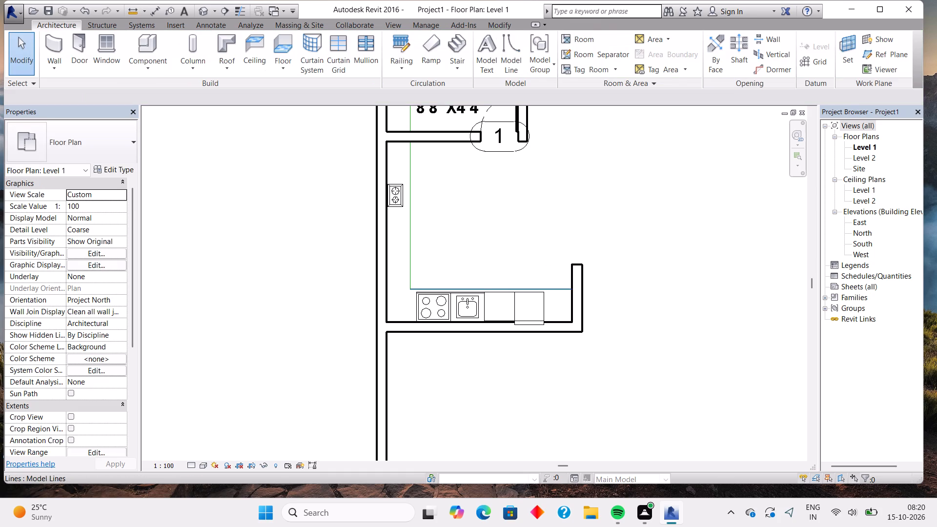
{"action": "key", "text": "Up"}
{"action": "key", "text": "Up"}
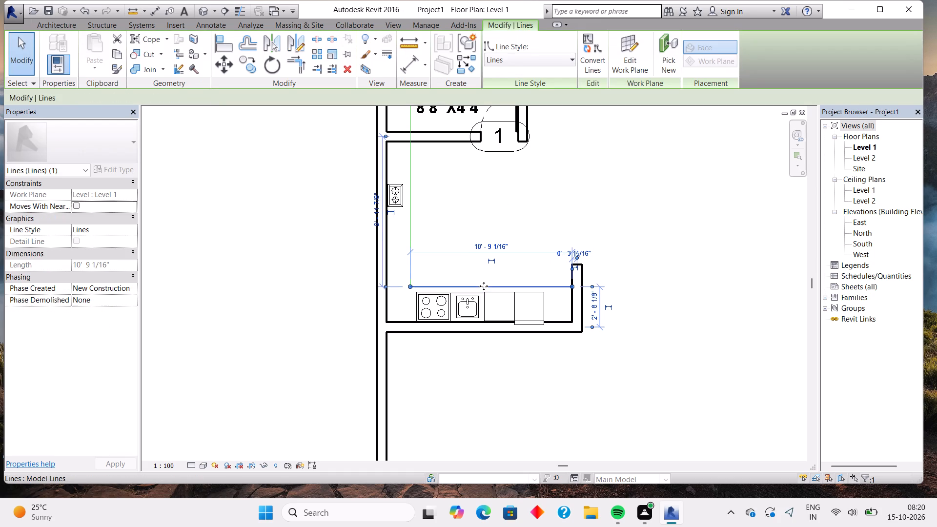
{"action": "key", "text": "Up"}
{"action": "key", "text": "Escape"}
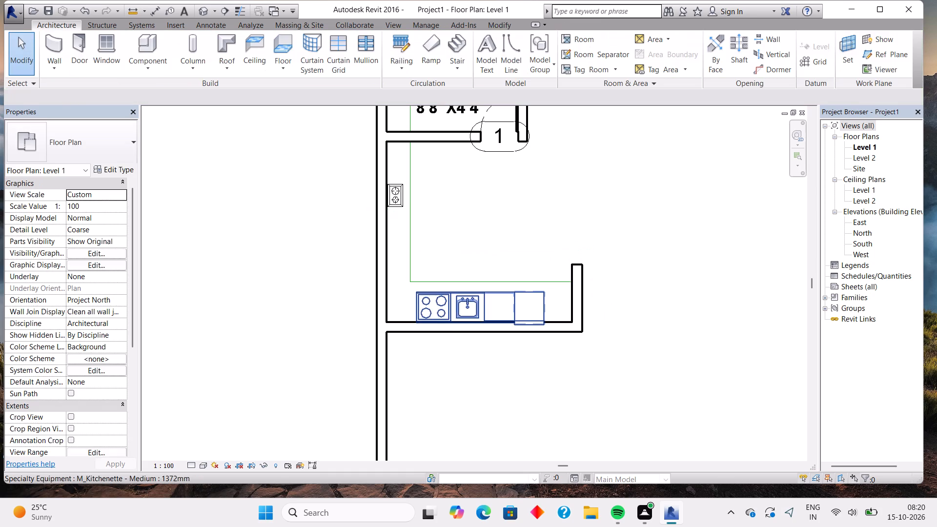
Nudge the M_Kitchenette - Medium two increments north, off the kitchen's south wall.
{"action": "left_click", "coordinate": [482, 296]}
{"action": "key", "text": "Up"}
{"action": "key", "text": "Up"}
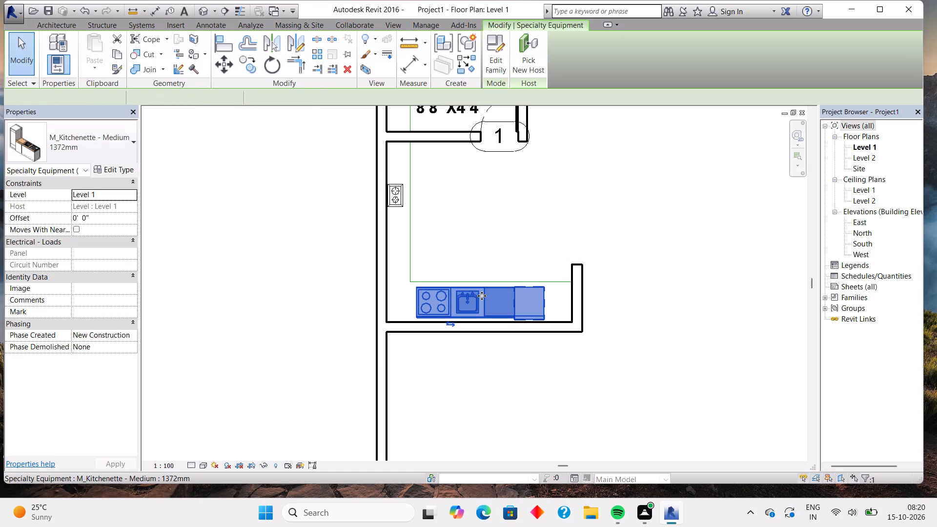
{"action": "key", "text": "Escape"}
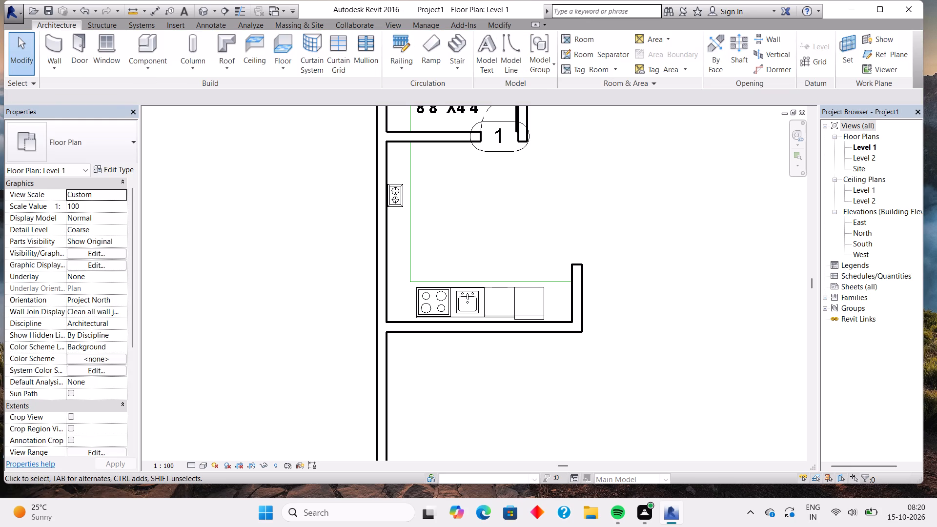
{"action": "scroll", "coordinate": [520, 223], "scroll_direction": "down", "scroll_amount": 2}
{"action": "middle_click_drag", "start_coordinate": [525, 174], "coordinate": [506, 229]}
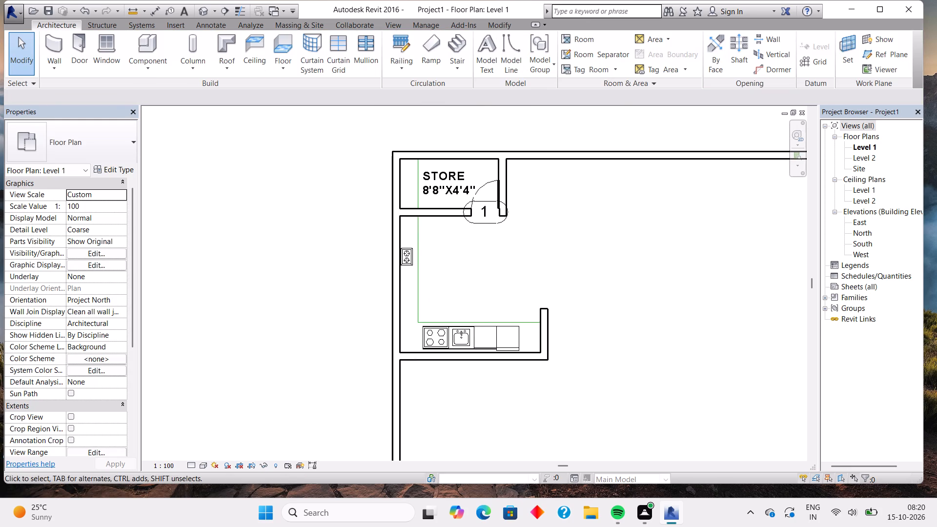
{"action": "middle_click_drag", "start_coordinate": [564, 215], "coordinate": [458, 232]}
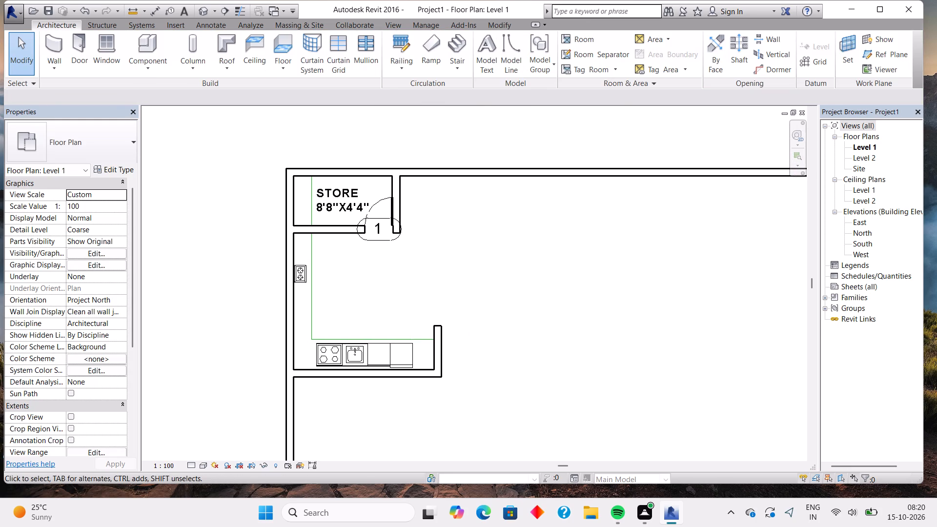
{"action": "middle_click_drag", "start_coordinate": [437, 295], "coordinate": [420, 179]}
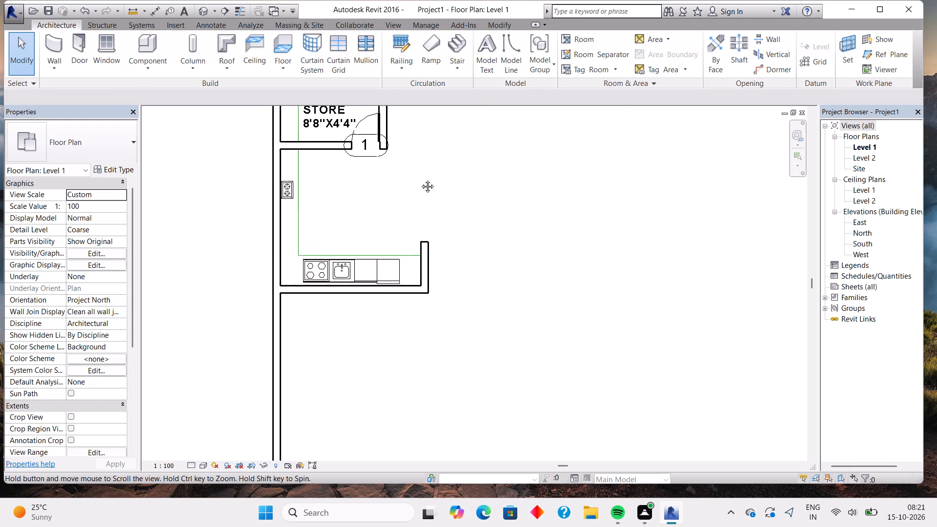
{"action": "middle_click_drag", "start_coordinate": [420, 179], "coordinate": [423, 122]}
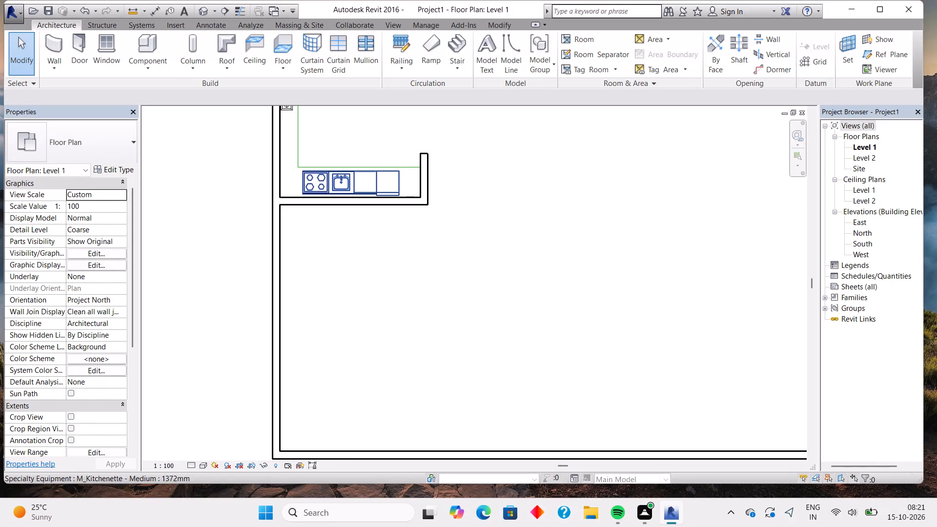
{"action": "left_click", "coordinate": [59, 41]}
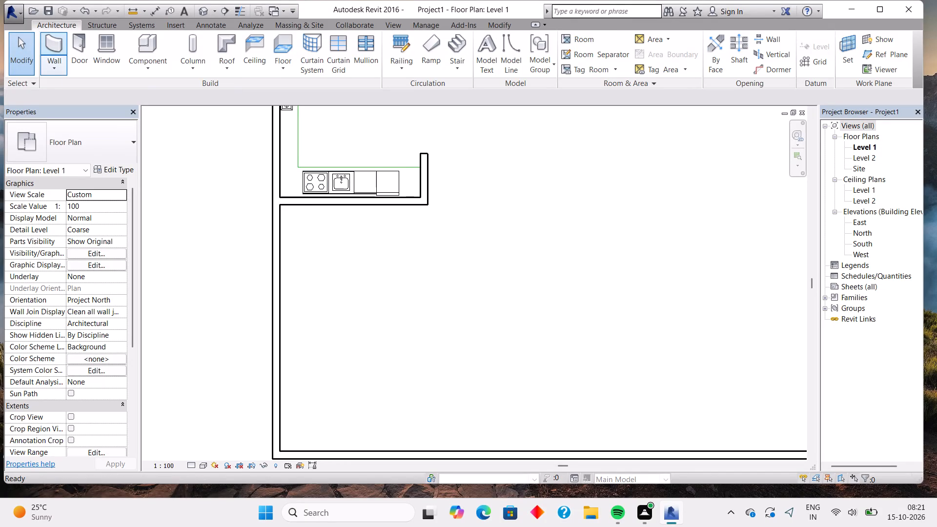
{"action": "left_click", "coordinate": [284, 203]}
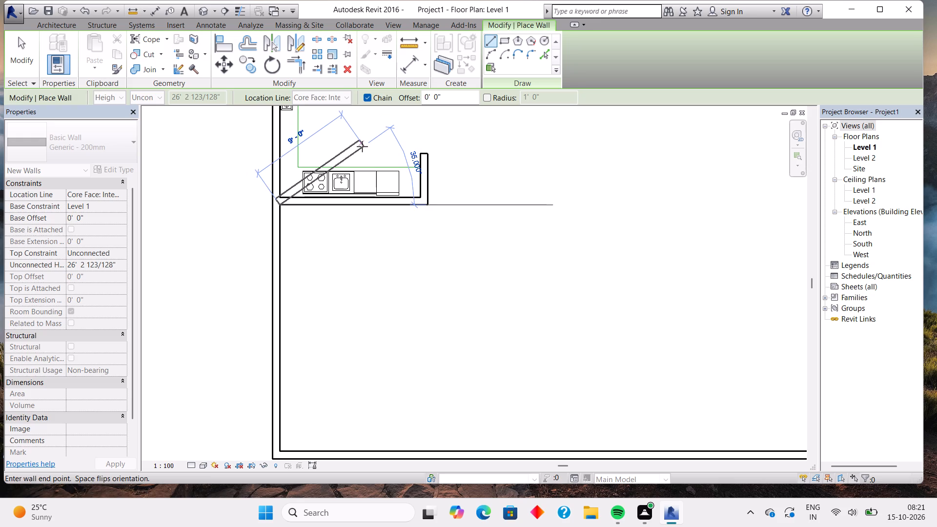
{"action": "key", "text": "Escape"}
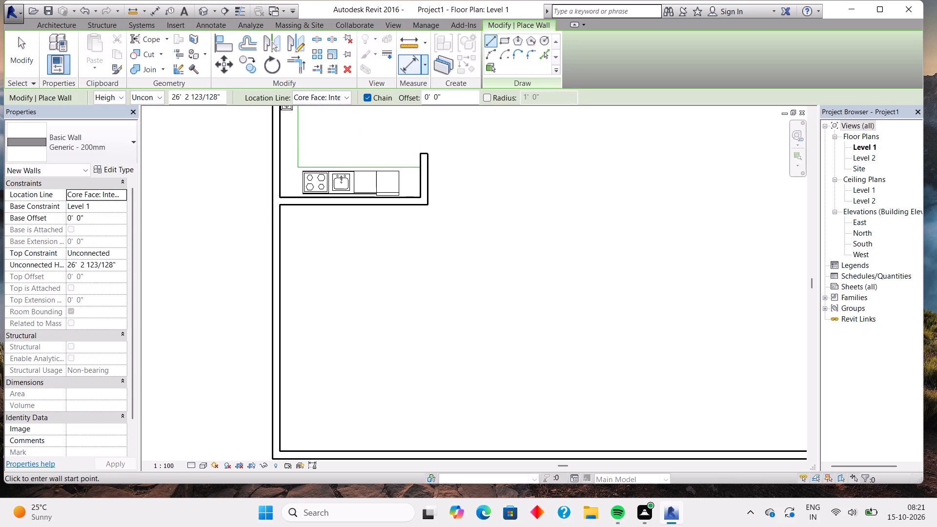
Measure the clear distance from the kitchen's south wall to the enclosure's south wall with an aligned dimension.
{"action": "left_click", "coordinate": [406, 61]}
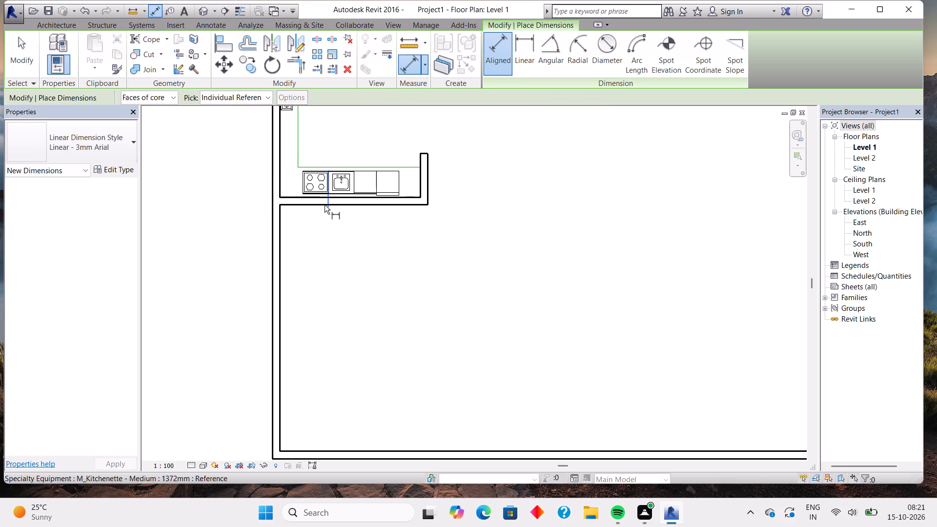
{"action": "left_click", "coordinate": [316, 207]}
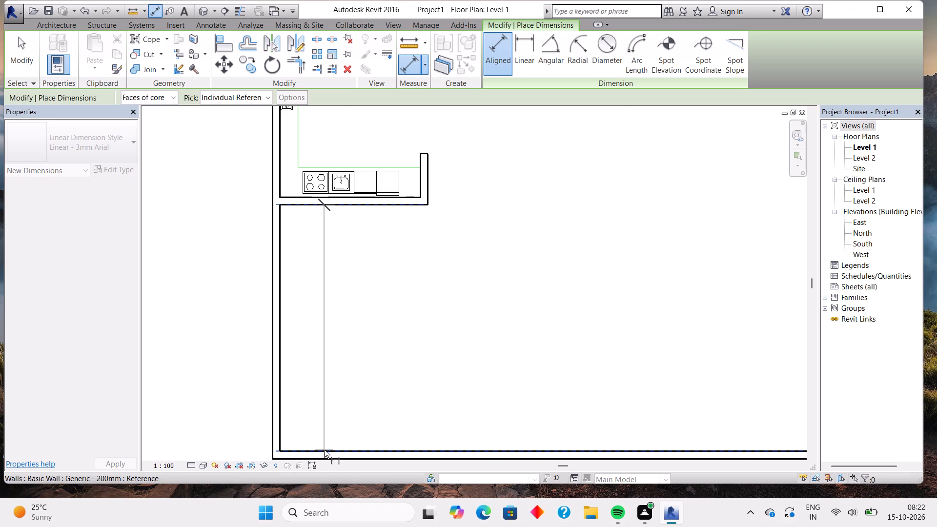
{"action": "left_click", "coordinate": [324, 450]}
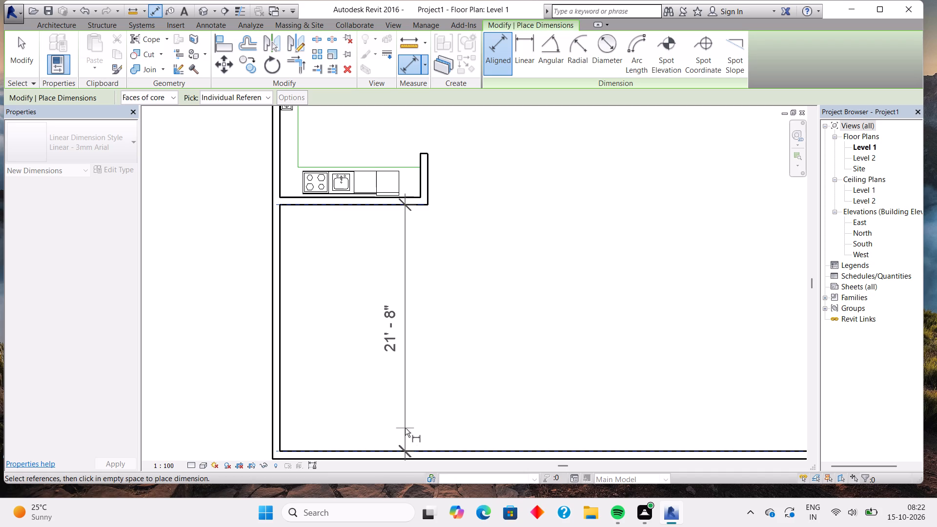
{"action": "scroll", "coordinate": [424, 412], "scroll_direction": "down", "scroll_amount": 5}
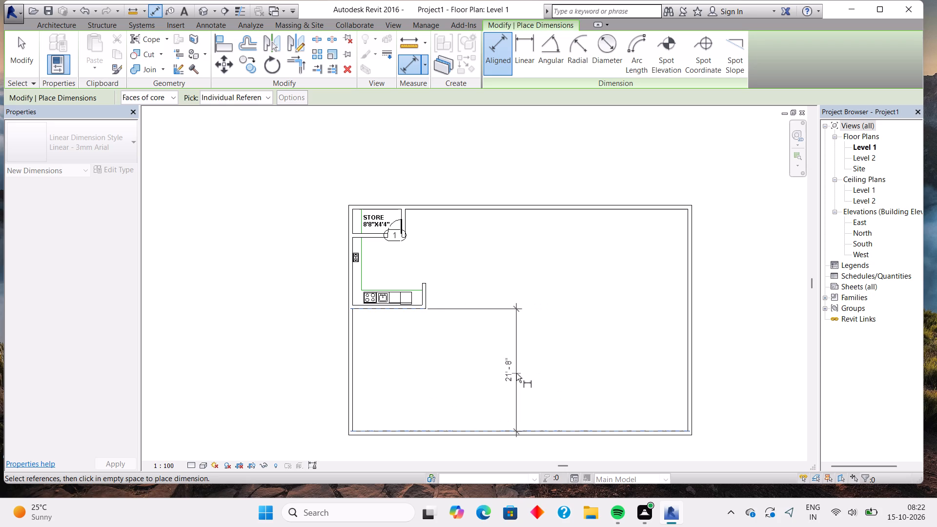
{"action": "key", "text": "Escape"}
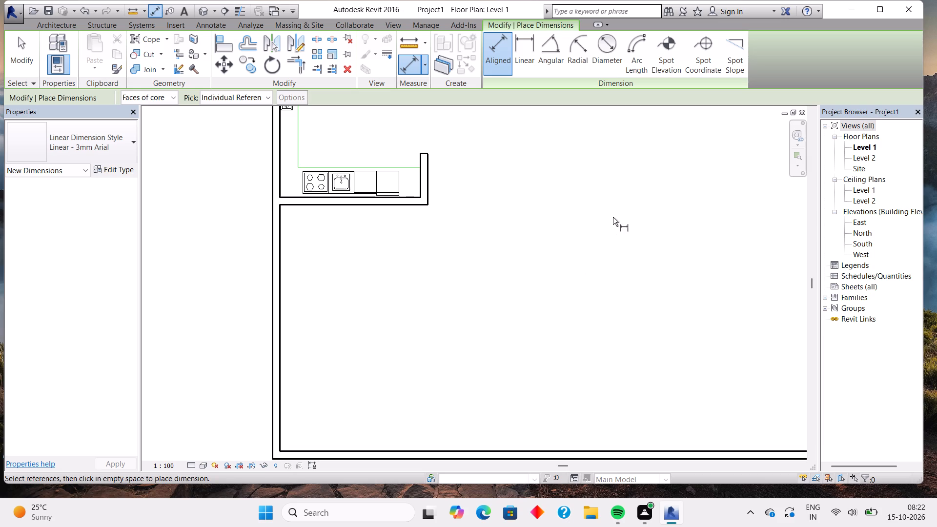
Measure the clear distance between the enclosure's north and south walls with an aligned dimension.
{"action": "middle_click_drag", "start_coordinate": [612, 217], "coordinate": [501, 381]}
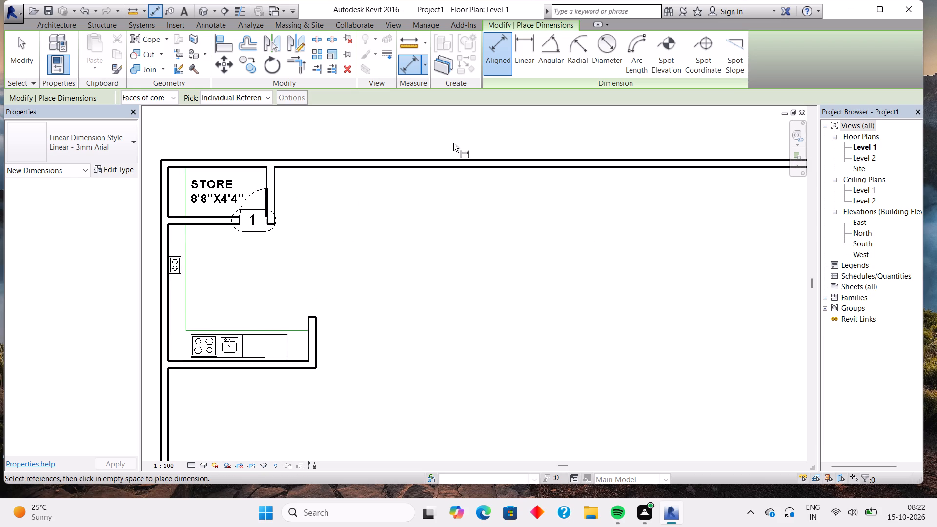
{"action": "left_click", "coordinate": [470, 167]}
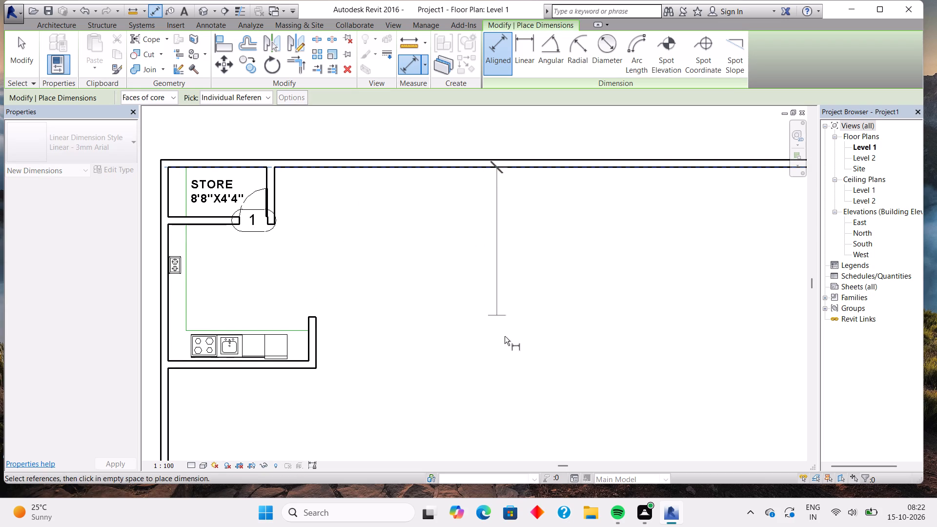
{"action": "middle_click_drag", "start_coordinate": [509, 362], "coordinate": [507, 138]}
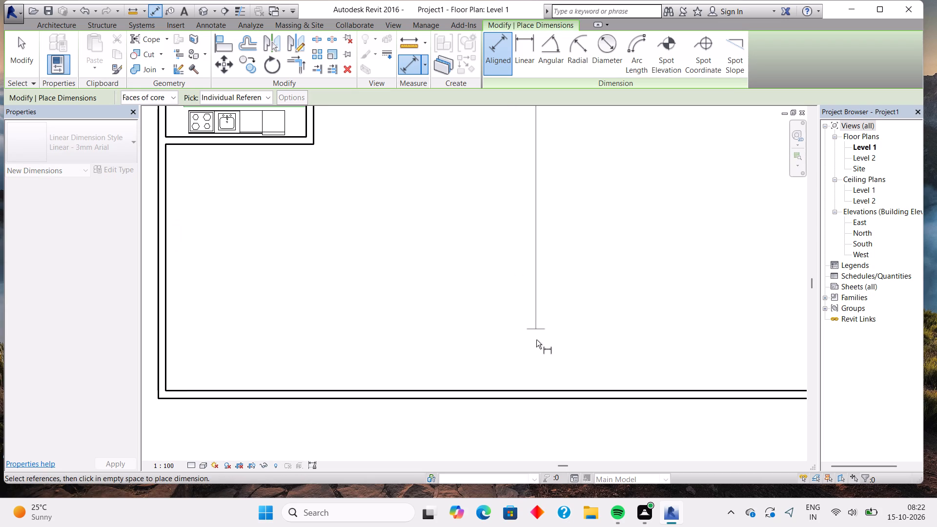
{"action": "left_click", "coordinate": [549, 390]}
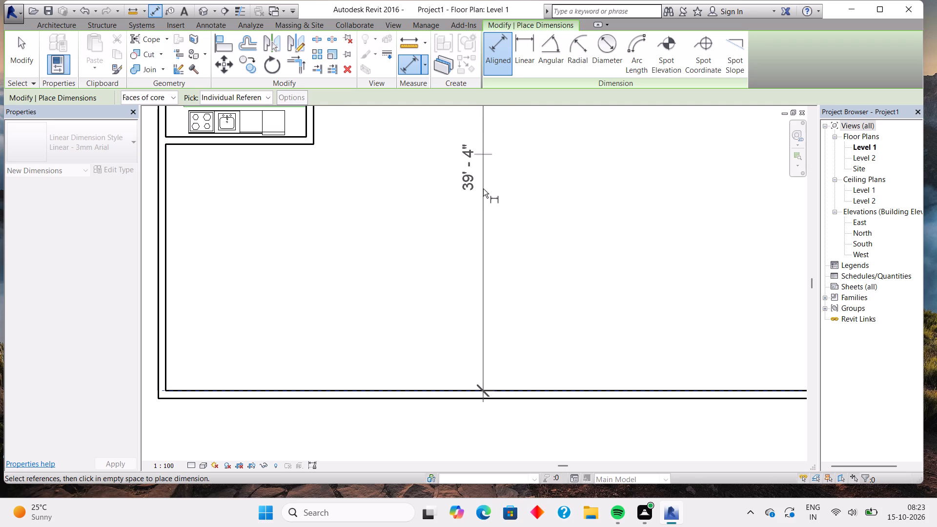
{"action": "scroll", "coordinate": [483, 191], "scroll_direction": "down", "scroll_amount": 6}
{"action": "middle_click_drag", "start_coordinate": [476, 191], "coordinate": [460, 229]}
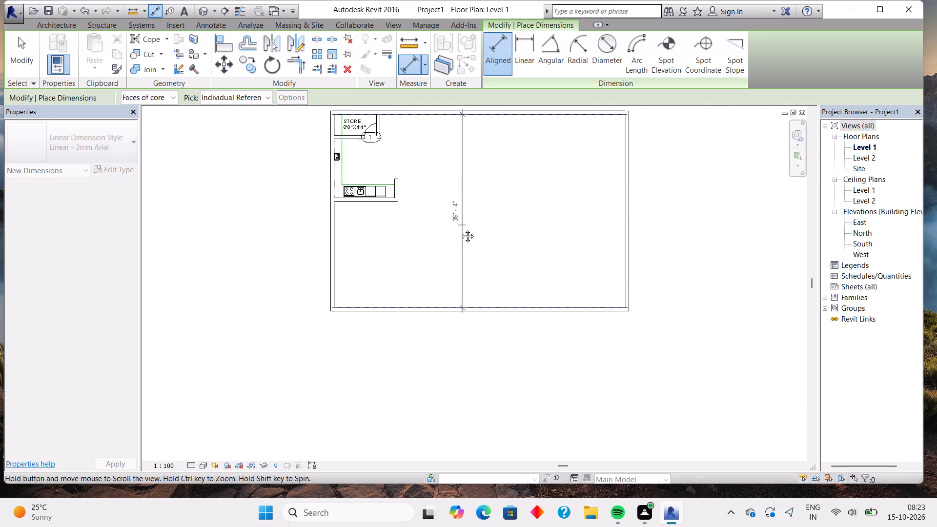
{"action": "middle_click_drag", "start_coordinate": [460, 229], "coordinate": [435, 285]}
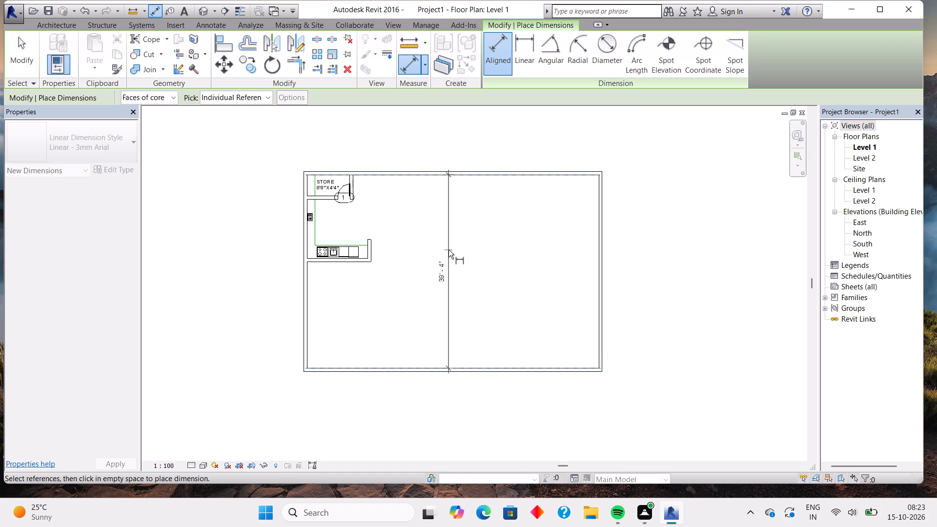
{"action": "key", "text": "Escape"}
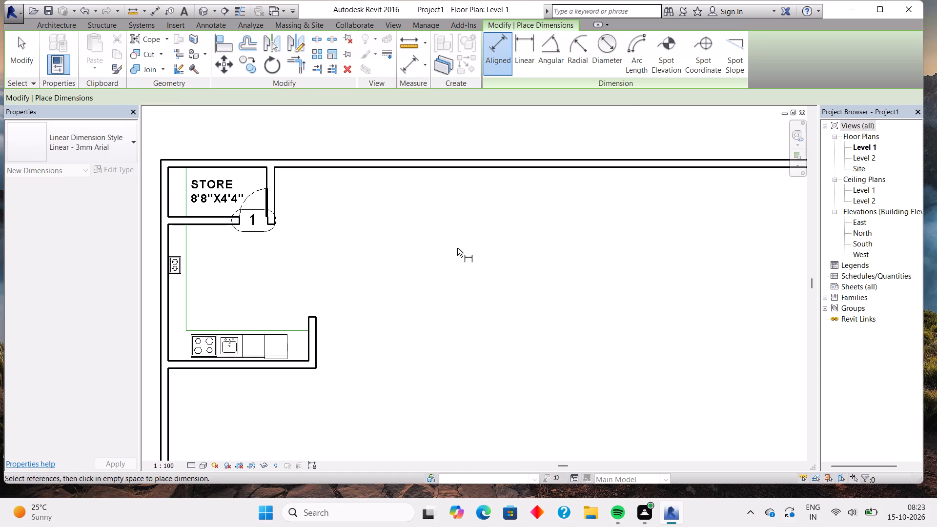
Nudge the enclosure's south wall two increments south, 1' in total.
{"action": "scroll", "coordinate": [456, 250], "scroll_direction": "down", "scroll_amount": 7}
{"action": "middle_click_drag", "start_coordinate": [475, 326], "coordinate": [436, 253]}
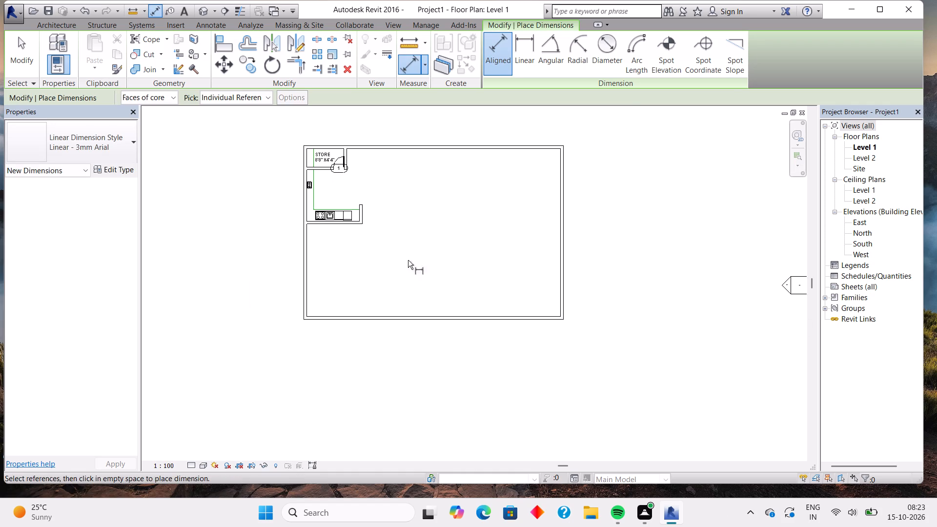
{"action": "left_click", "coordinate": [402, 317]}
{"action": "key", "text": "Escape"}
{"action": "key", "text": "Escape"}
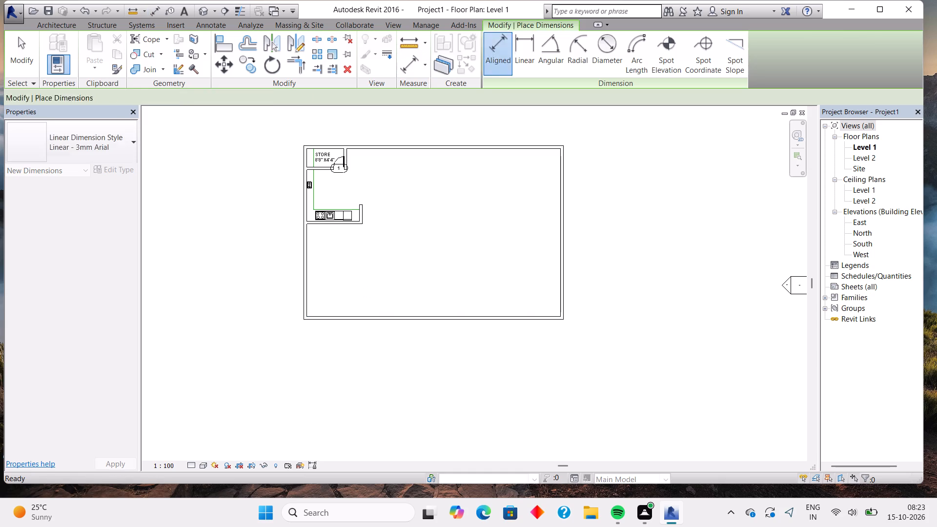
{"action": "left_click", "coordinate": [404, 318]}
{"action": "key", "text": "Down"}
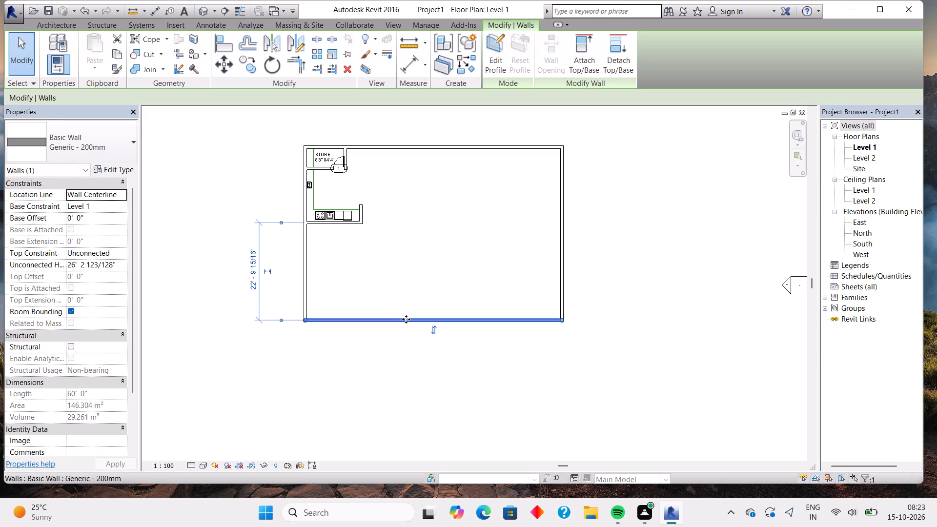
{"action": "key", "text": "Down"}
Shift the south wall's temporary dimension witness lines to the facing wall faces to read the clear distance below the kitchen.
{"action": "scroll", "coordinate": [404, 317], "scroll_direction": "up", "scroll_amount": 8}
{"action": "middle_click_drag", "start_coordinate": [288, 268], "coordinate": [587, 318]}
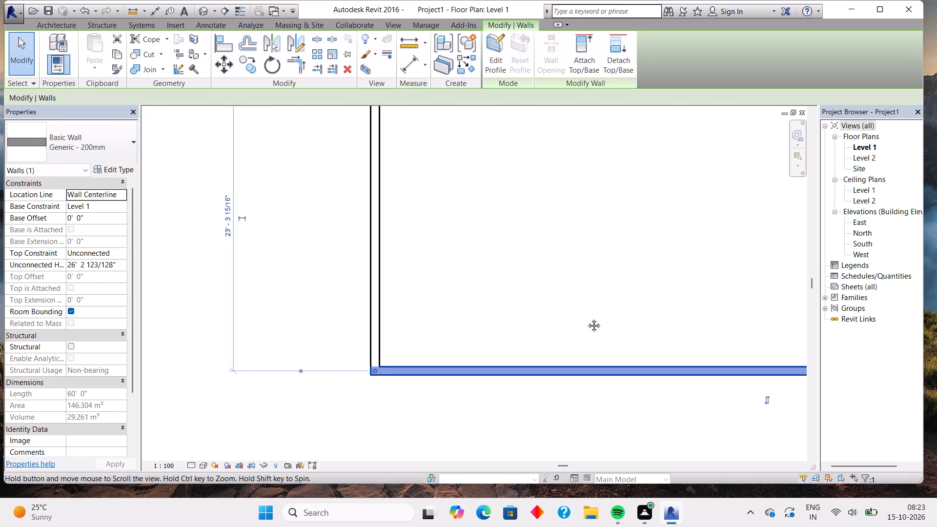
{"action": "middle_click_drag", "start_coordinate": [587, 318], "coordinate": [634, 401]}
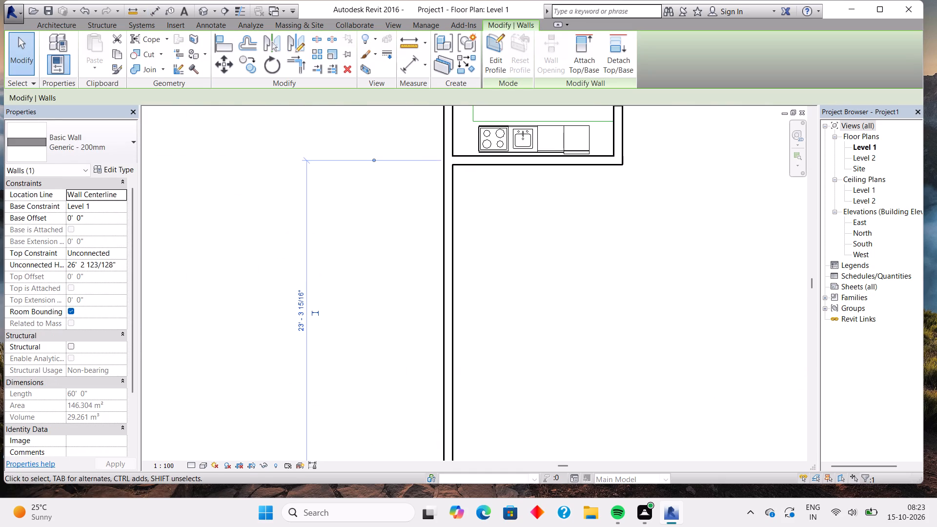
{"action": "middle_click_drag", "start_coordinate": [561, 379], "coordinate": [626, 293]}
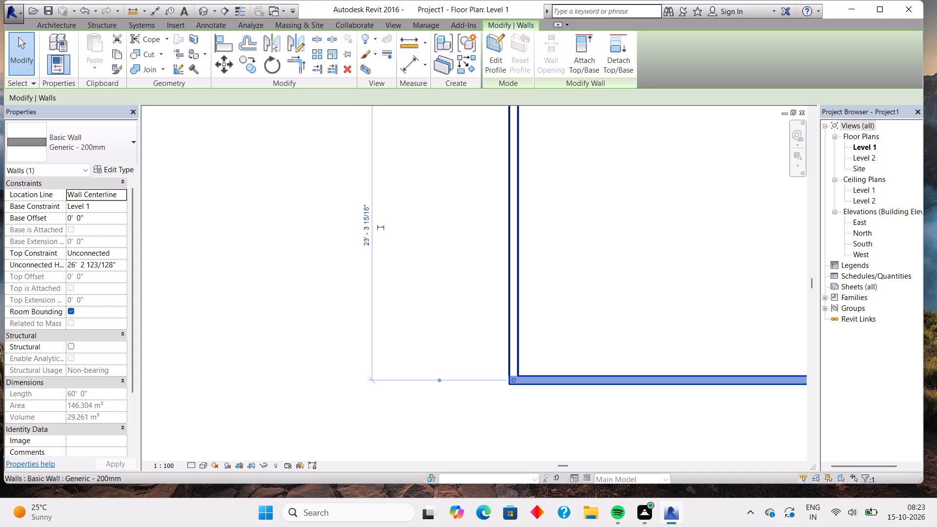
{"action": "middle_click_drag", "start_coordinate": [598, 271], "coordinate": [556, 407]}
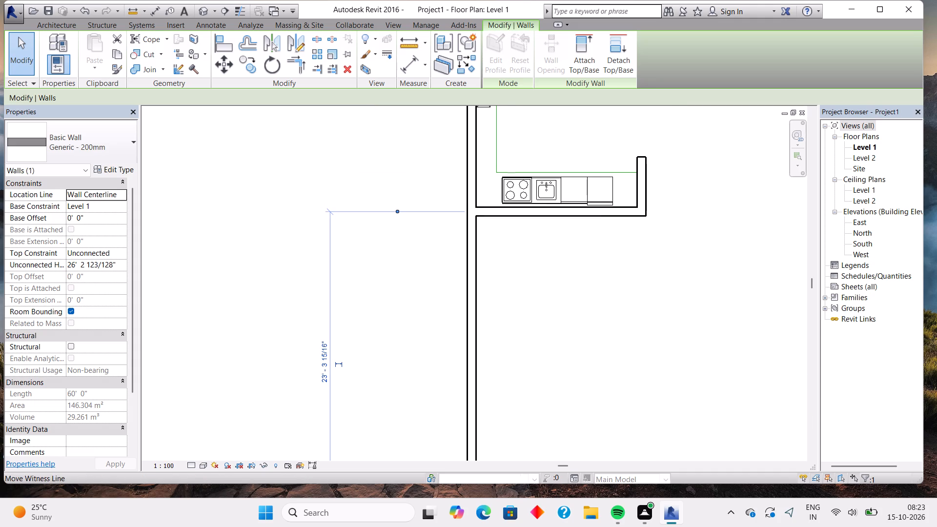
{"action": "left_click", "coordinate": [396, 213]}
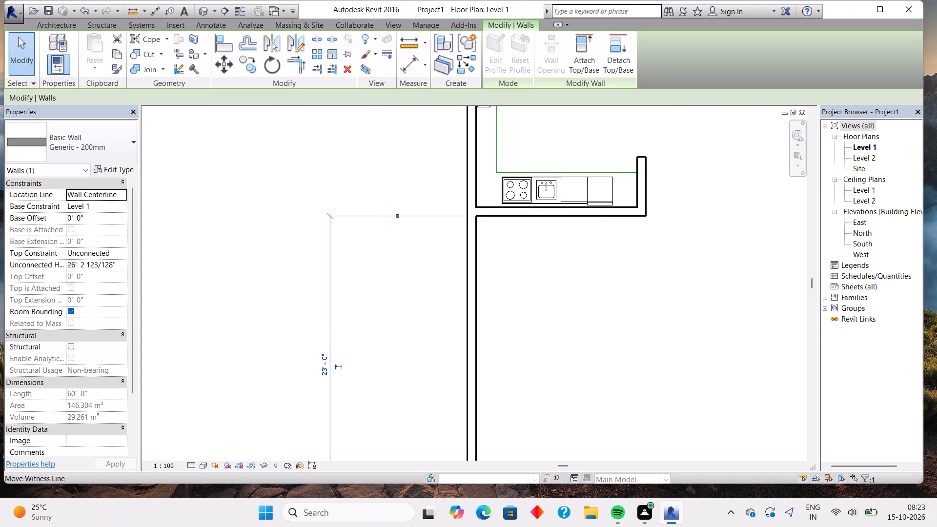
{"action": "middle_click_drag", "start_coordinate": [424, 301], "coordinate": [416, 148]}
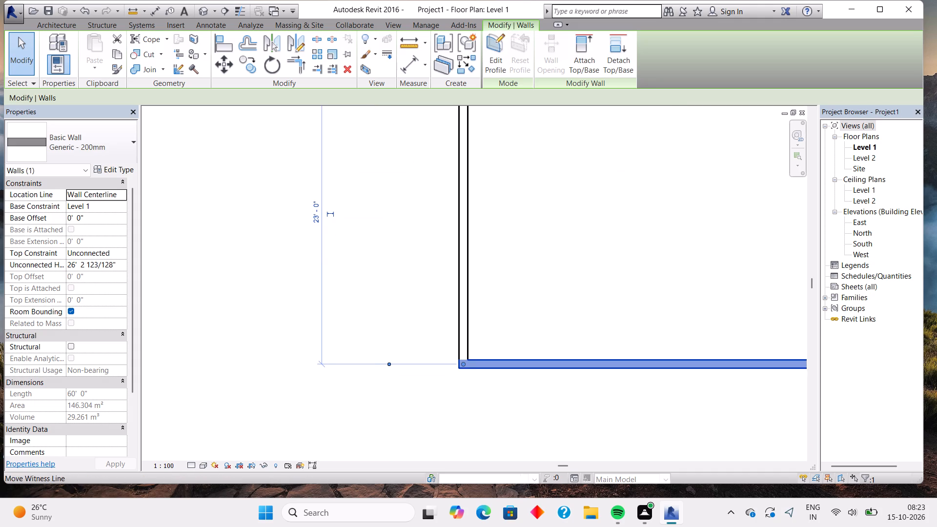
{"action": "left_click", "coordinate": [388, 365]}
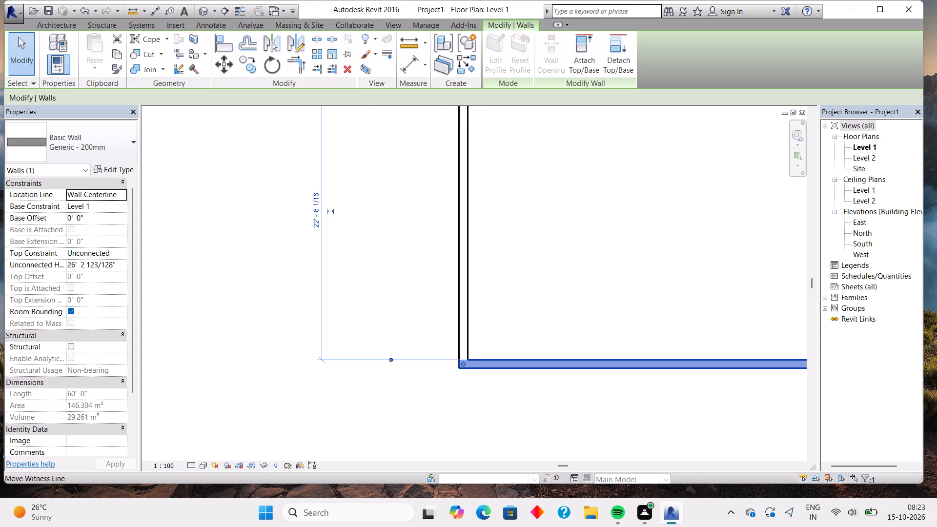
Measure the clear distance between the enclosure's north and south walls with an aligned dimension.
{"action": "scroll", "coordinate": [406, 314], "scroll_direction": "down", "scroll_amount": 6}
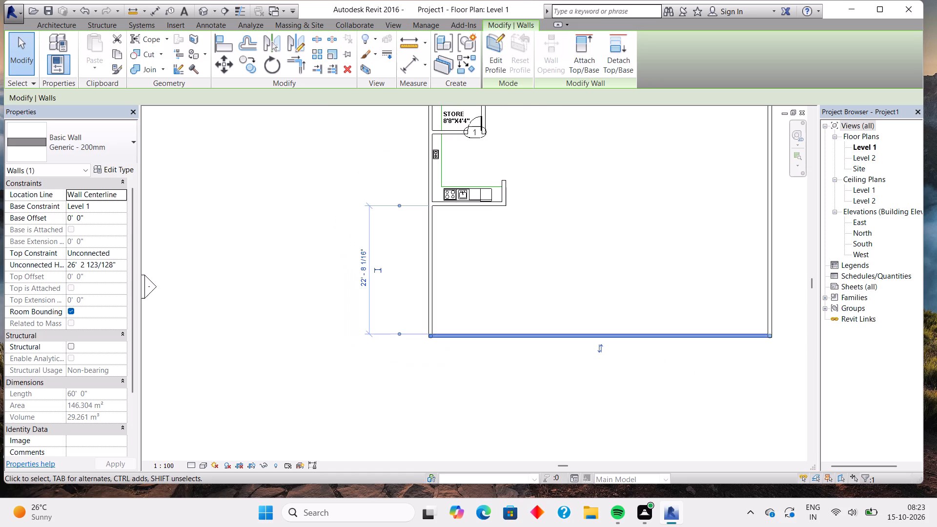
{"action": "middle_click_drag", "start_coordinate": [619, 209], "coordinate": [415, 256]}
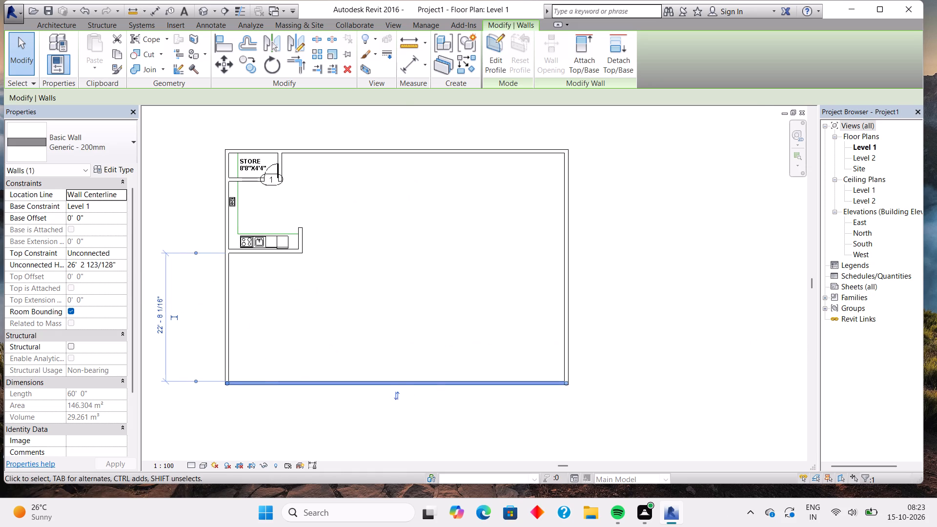
{"action": "left_click", "coordinate": [403, 65]}
{"action": "left_click", "coordinate": [424, 151]}
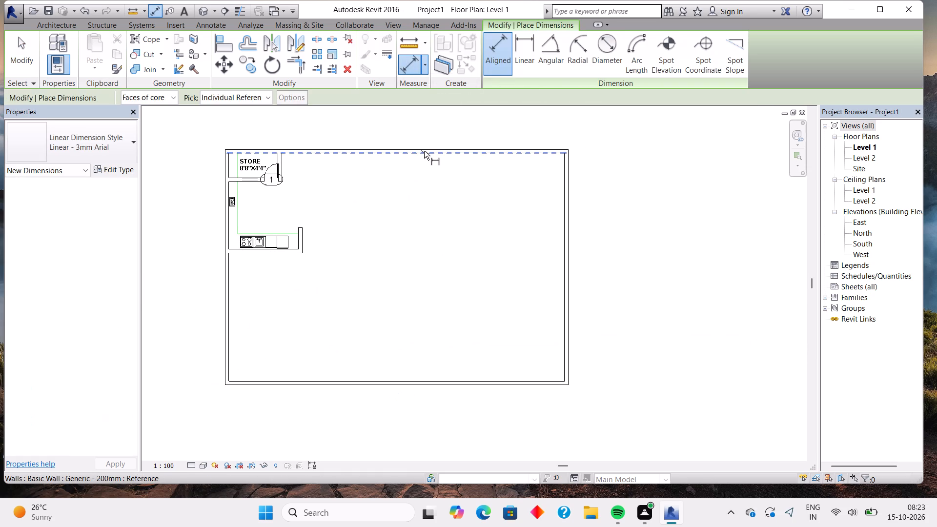
{"action": "left_click", "coordinate": [434, 381]}
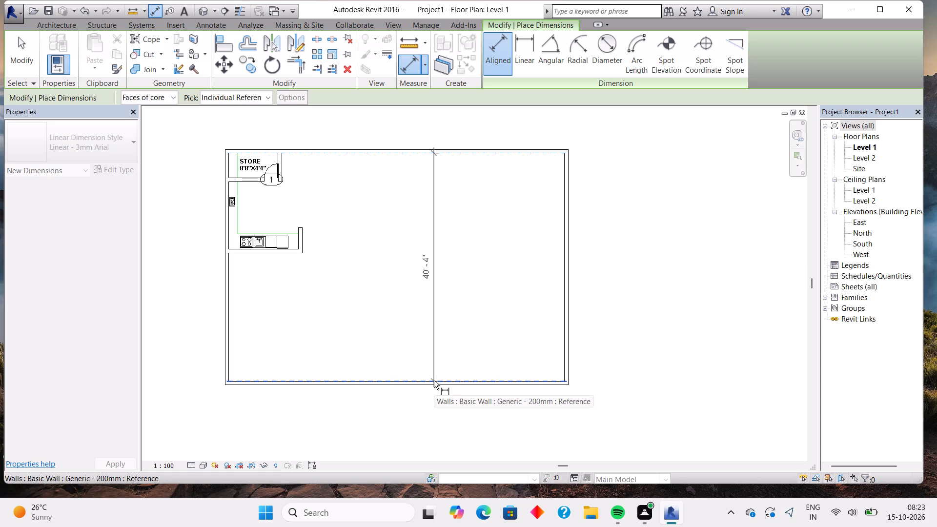
{"action": "key", "text": "Escape"}
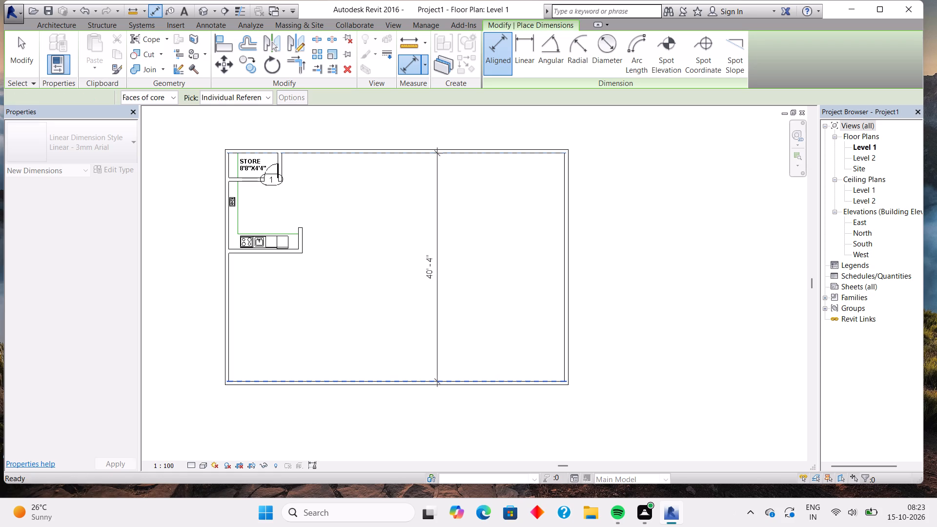
Measure the clear distance between the enclosure's west and east walls with an aligned dimension.
{"action": "left_click", "coordinate": [229, 294]}
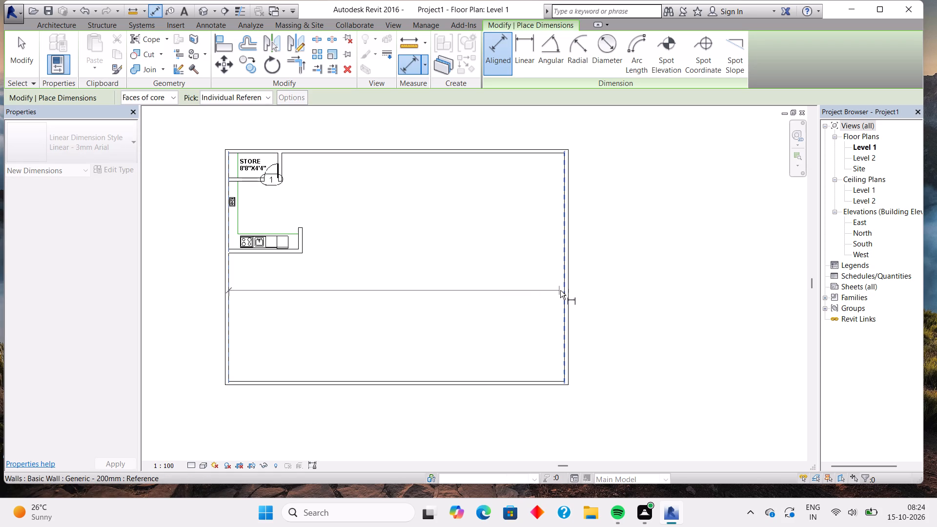
{"action": "left_click", "coordinate": [564, 290]}
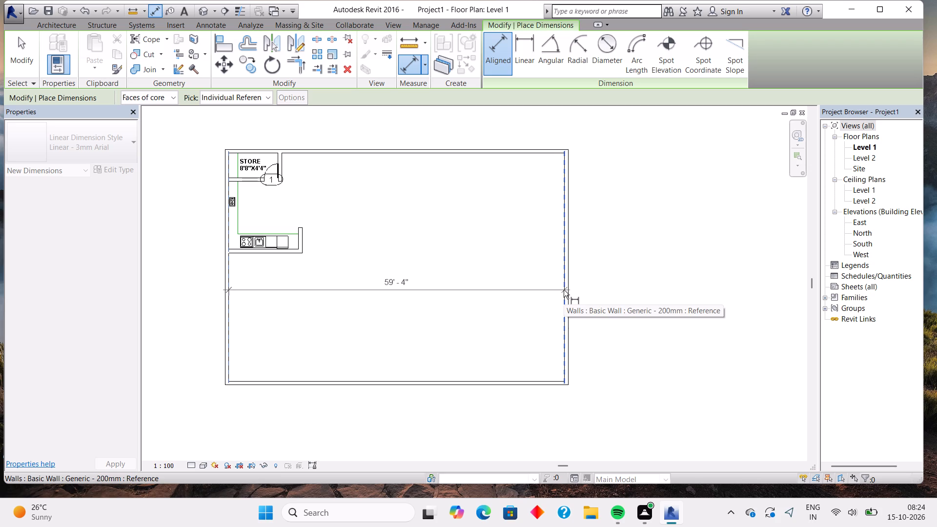
{"action": "key", "text": "Escape"}
{"action": "key", "text": "Escape"}
Nudge the enclosure's east wall two increments east, 1' in total.
{"action": "left_click", "coordinate": [564, 290]}
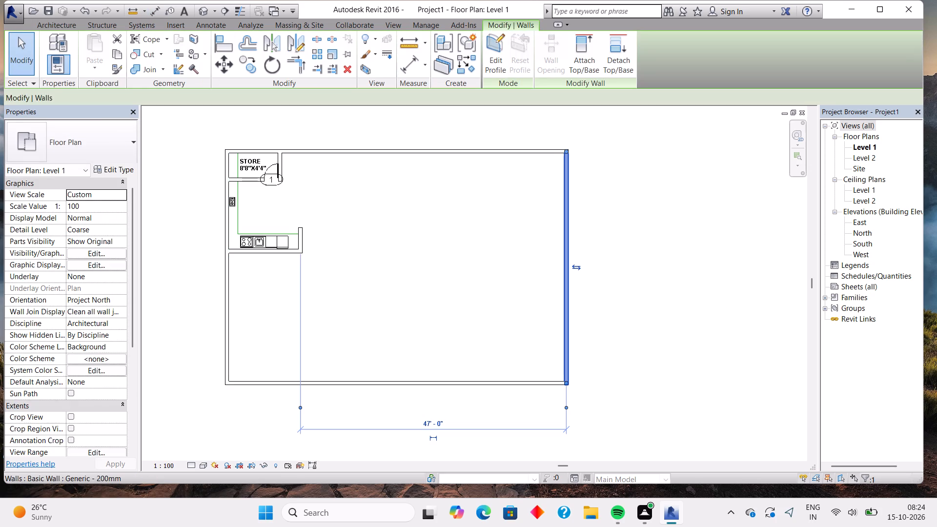
{"action": "key", "text": "Right"}
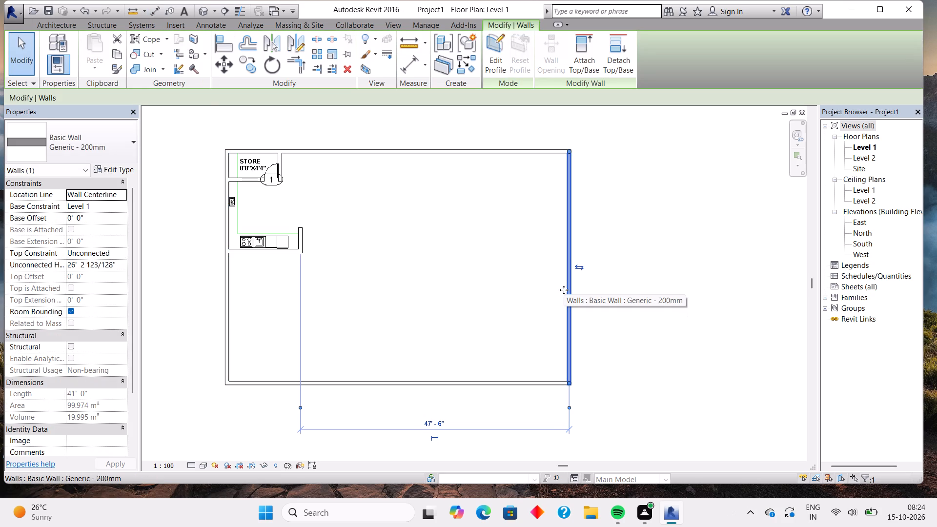
{"action": "key", "text": "Right"}
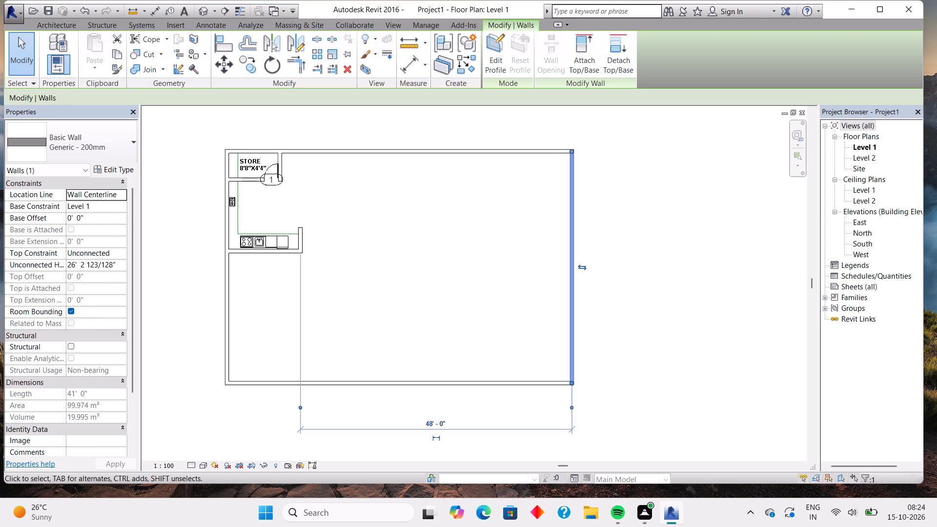
{"action": "key", "text": "Escape"}
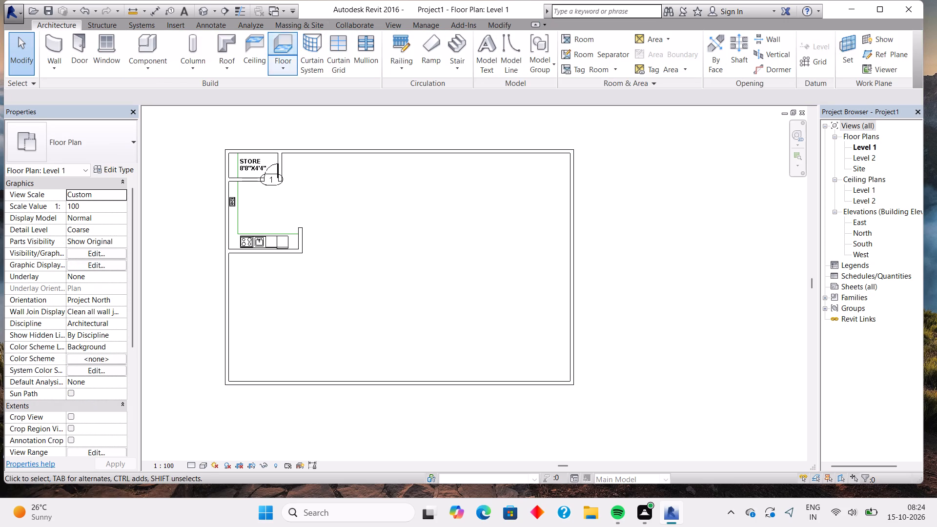
Measure the enclosure's clear width again between the inner faces of its west and east walls with an aligned dimension.
{"action": "left_click", "coordinate": [50, 41]}
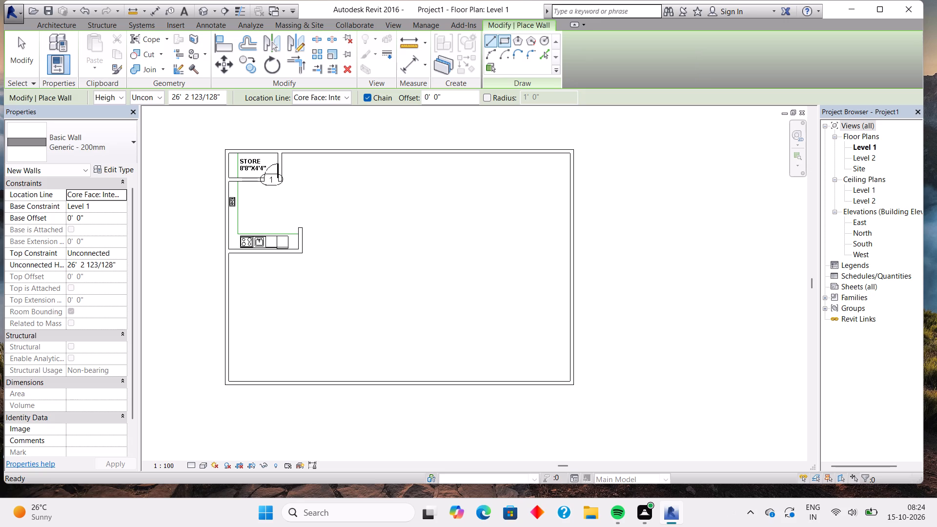
{"action": "left_click", "coordinate": [408, 63]}
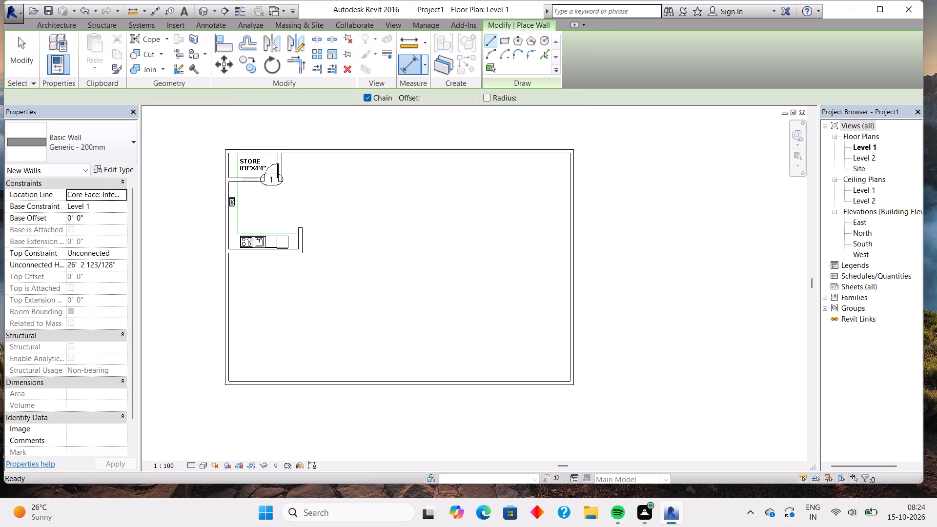
{"action": "left_click", "coordinate": [229, 308]}
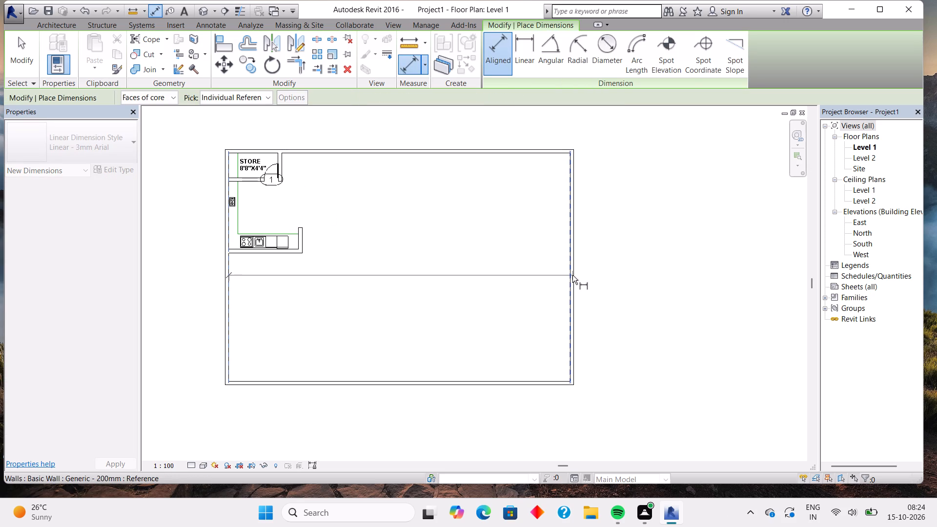
{"action": "scroll", "coordinate": [570, 274], "scroll_direction": "up", "scroll_amount": 3}
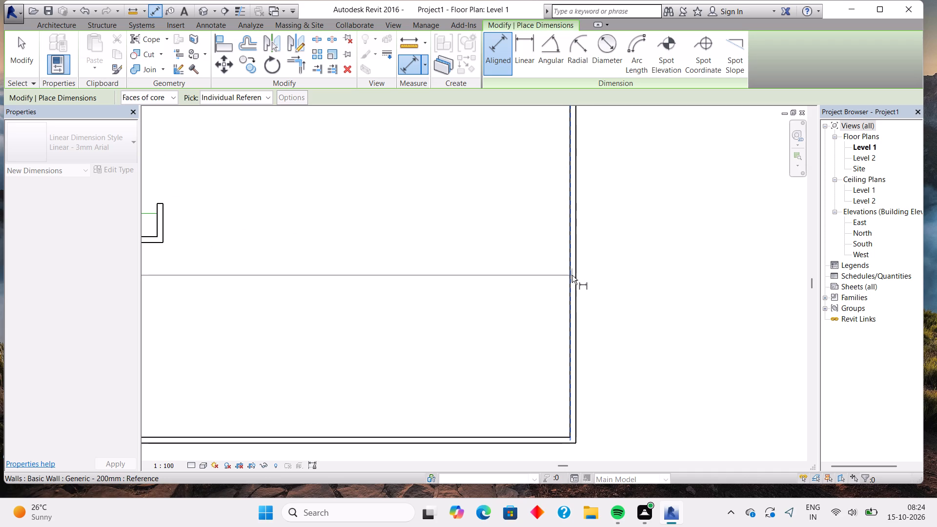
{"action": "left_click", "coordinate": [570, 273]}
{"action": "scroll", "coordinate": [498, 265], "scroll_direction": "down", "scroll_amount": 2}
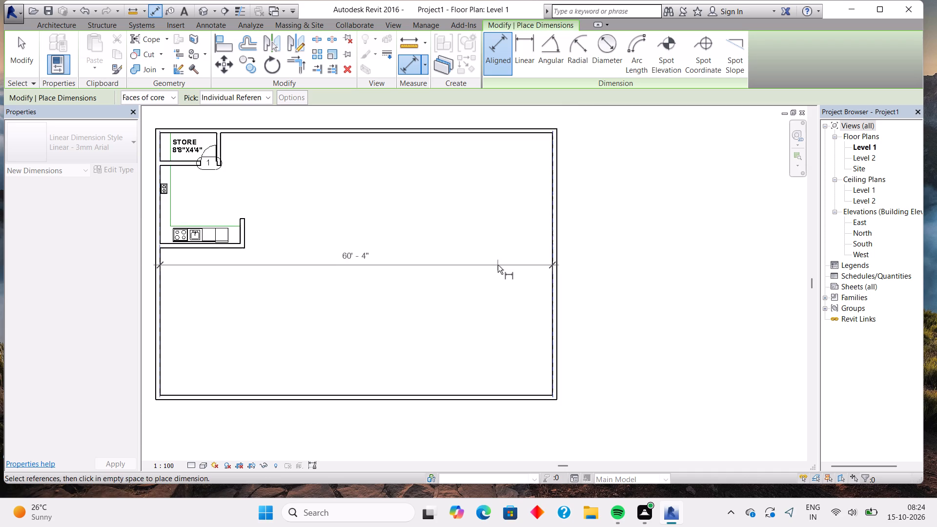
{"action": "scroll", "coordinate": [498, 265], "scroll_direction": "down", "scroll_amount": 4}
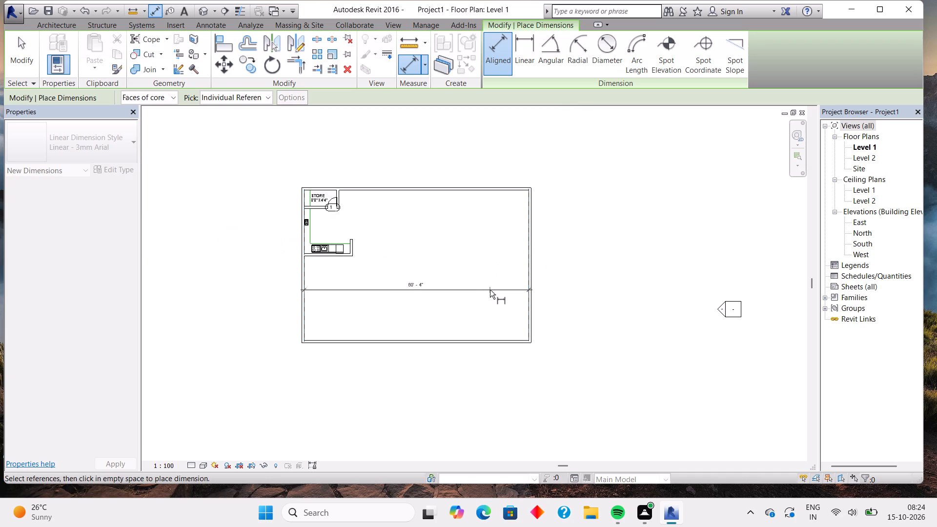
{"action": "scroll", "coordinate": [490, 290], "scroll_direction": "down", "scroll_amount": 5}
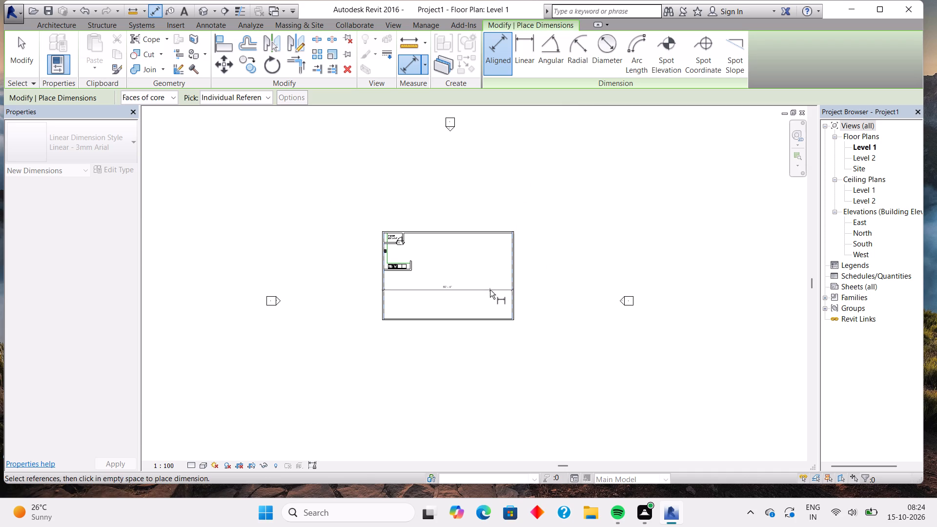
{"action": "scroll", "coordinate": [490, 290], "scroll_direction": "up", "scroll_amount": 3}
{"action": "key", "text": "Escape"}
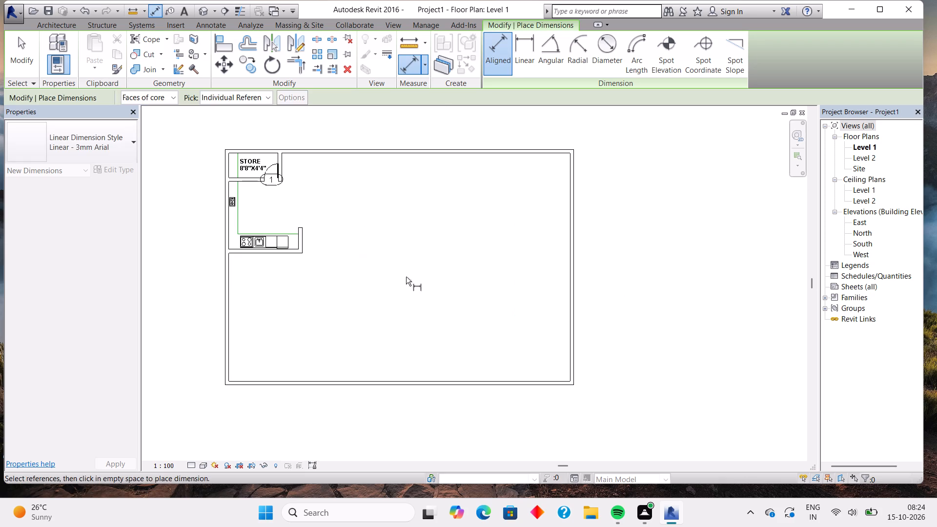
{"action": "middle_click_drag", "start_coordinate": [328, 302], "coordinate": [495, 273]}
{"action": "scroll", "coordinate": [327, 302], "scroll_direction": "up", "scroll_amount": 1}
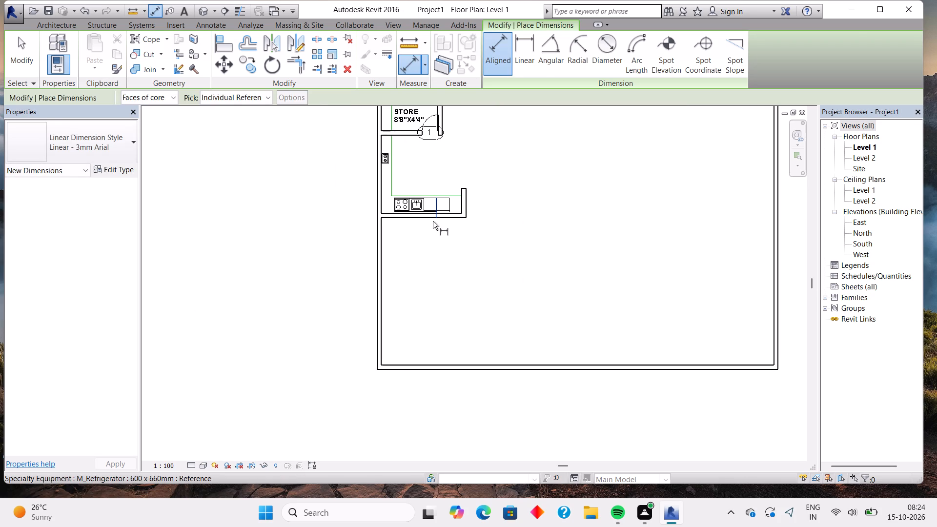
{"action": "key", "text": "Escape"}
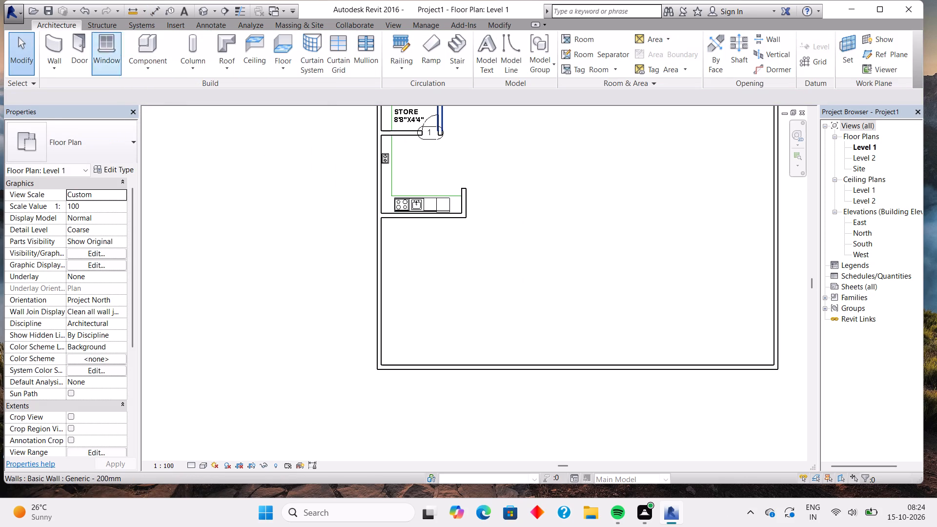
Measure the clear distance from the kitchen's south wall to the enclosure's south wall with an aligned dimension.
{"action": "left_click", "coordinate": [52, 41]}
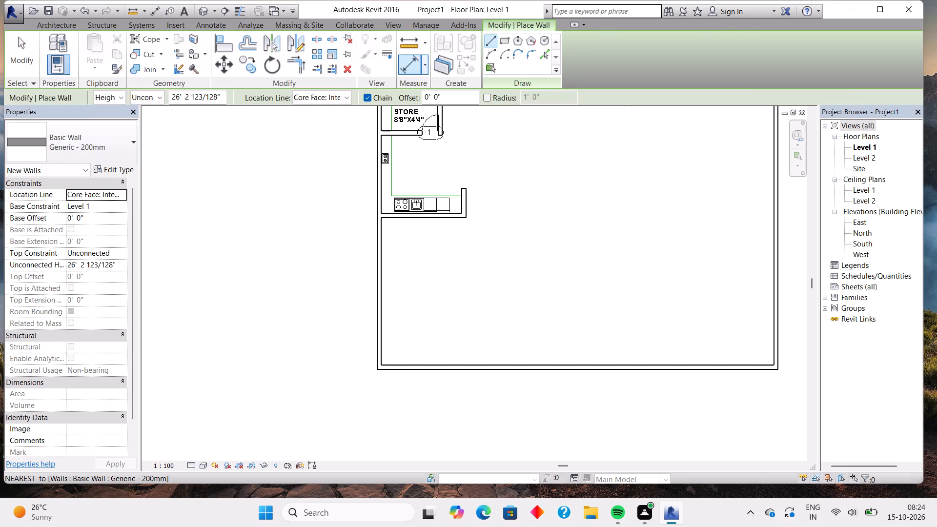
{"action": "left_click", "coordinate": [405, 71]}
{"action": "scroll", "coordinate": [438, 319], "scroll_direction": "up", "scroll_amount": 3}
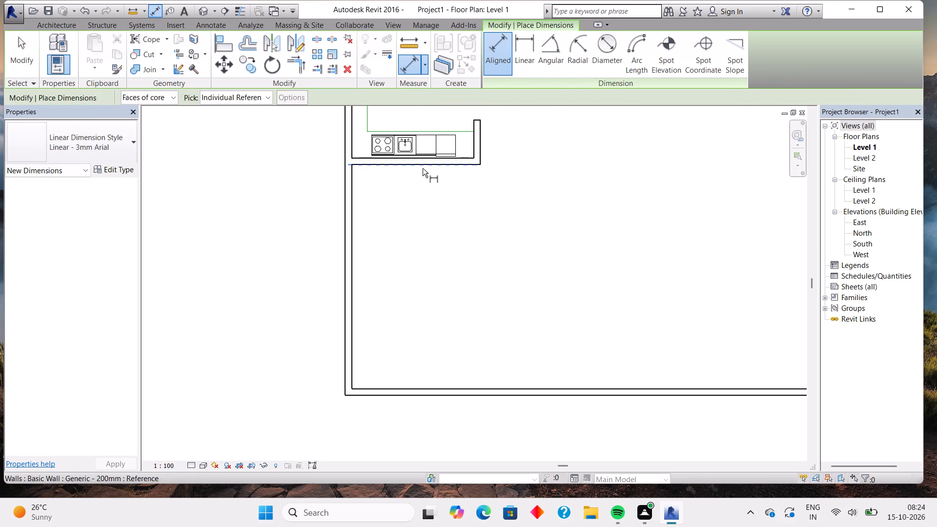
{"action": "left_click", "coordinate": [423, 168]}
{"action": "left_click", "coordinate": [423, 388]}
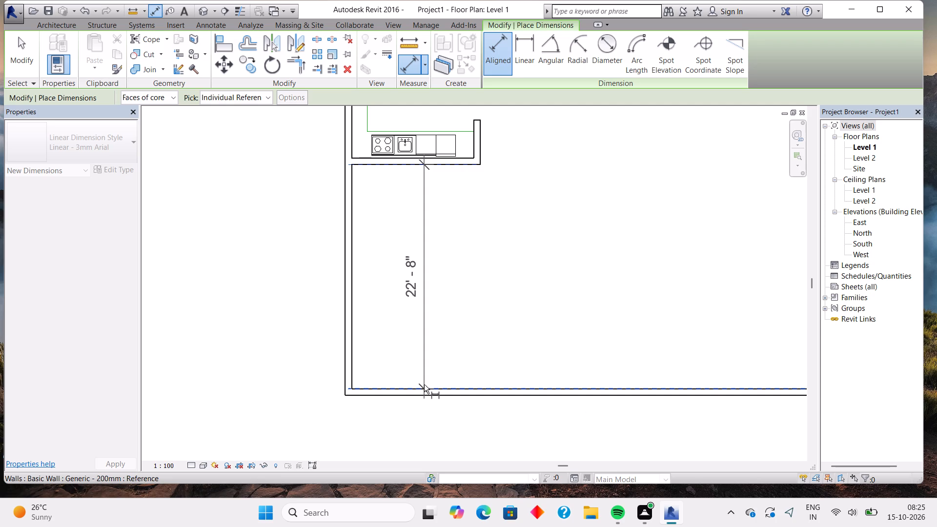
{"action": "key", "text": "Escape"}
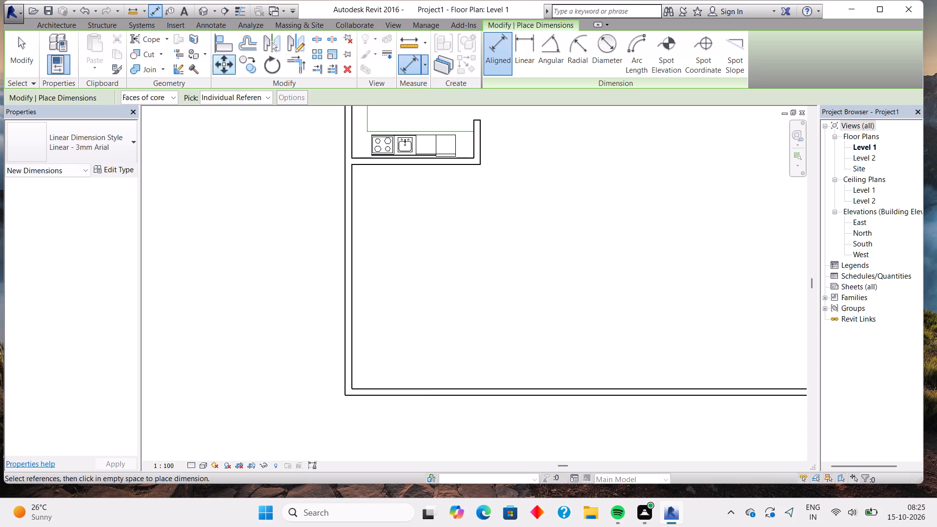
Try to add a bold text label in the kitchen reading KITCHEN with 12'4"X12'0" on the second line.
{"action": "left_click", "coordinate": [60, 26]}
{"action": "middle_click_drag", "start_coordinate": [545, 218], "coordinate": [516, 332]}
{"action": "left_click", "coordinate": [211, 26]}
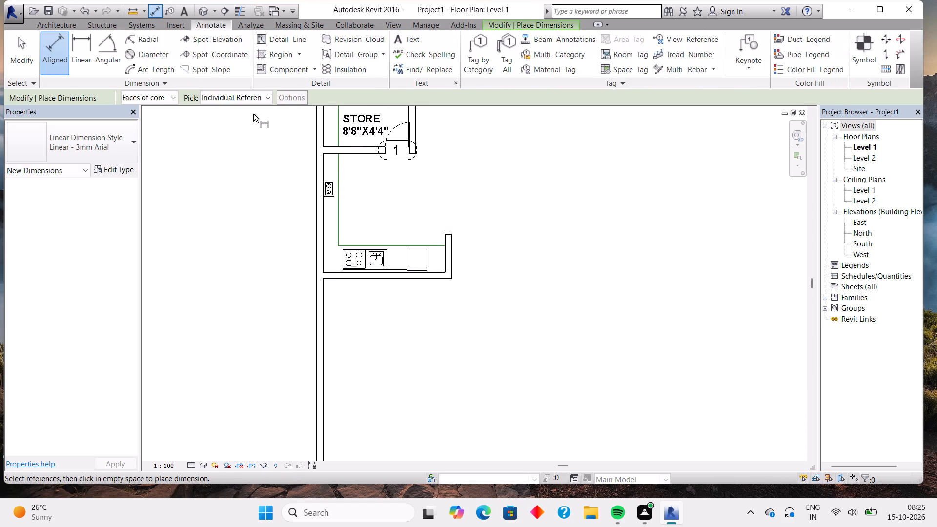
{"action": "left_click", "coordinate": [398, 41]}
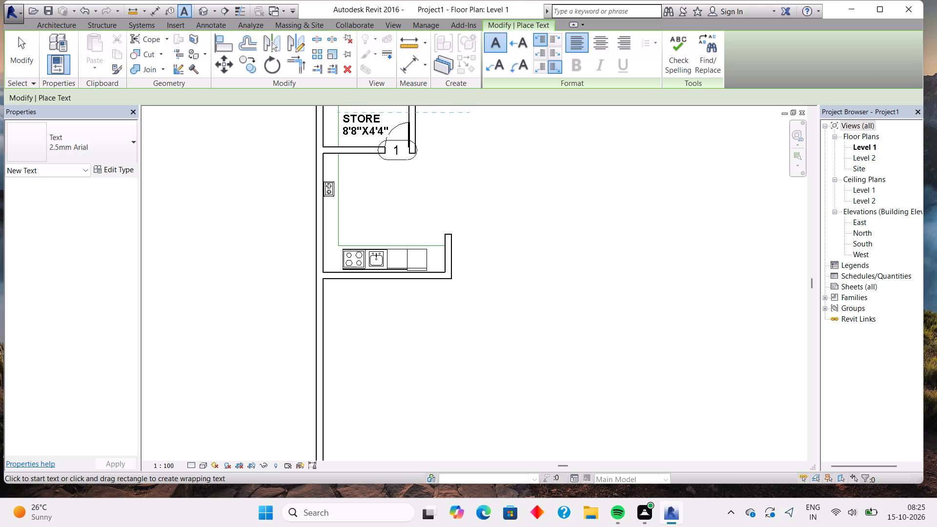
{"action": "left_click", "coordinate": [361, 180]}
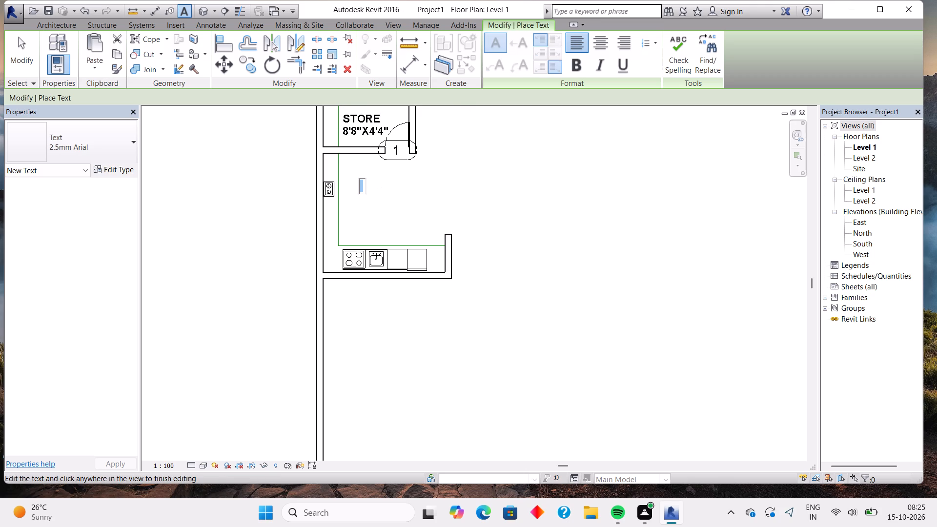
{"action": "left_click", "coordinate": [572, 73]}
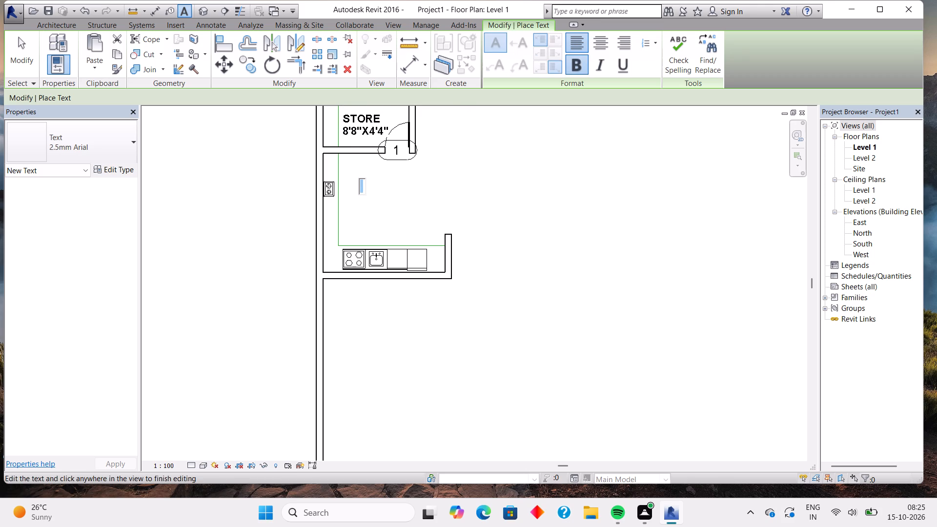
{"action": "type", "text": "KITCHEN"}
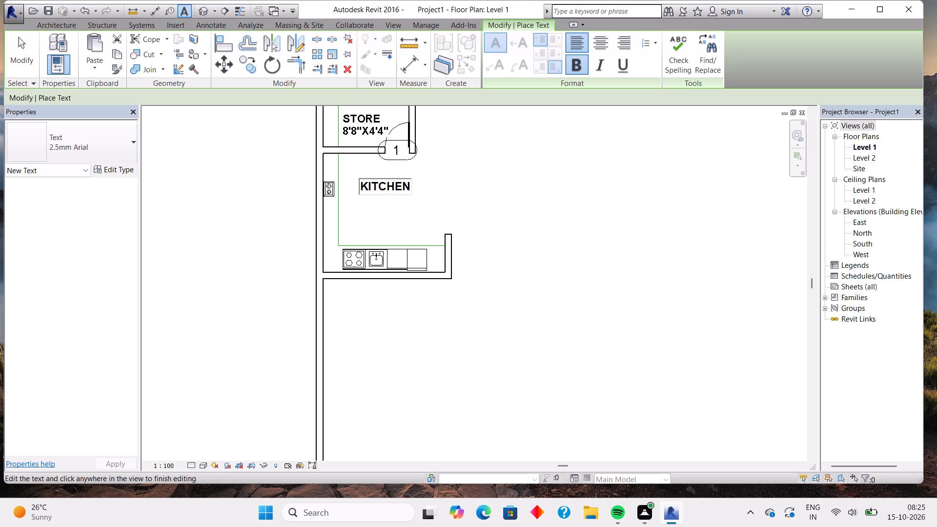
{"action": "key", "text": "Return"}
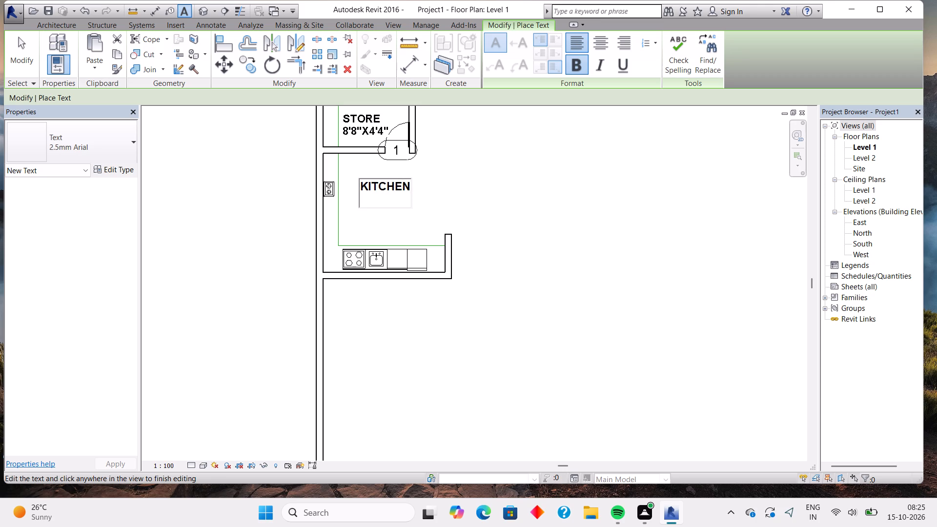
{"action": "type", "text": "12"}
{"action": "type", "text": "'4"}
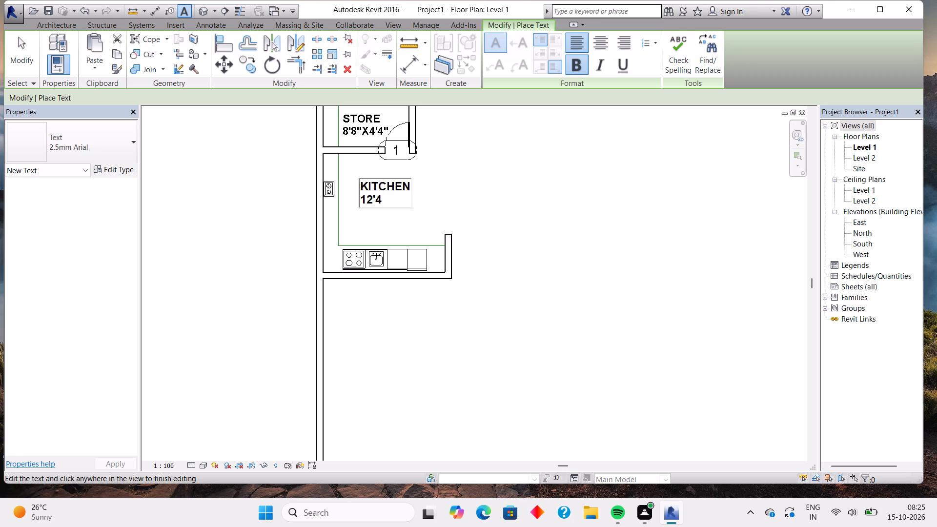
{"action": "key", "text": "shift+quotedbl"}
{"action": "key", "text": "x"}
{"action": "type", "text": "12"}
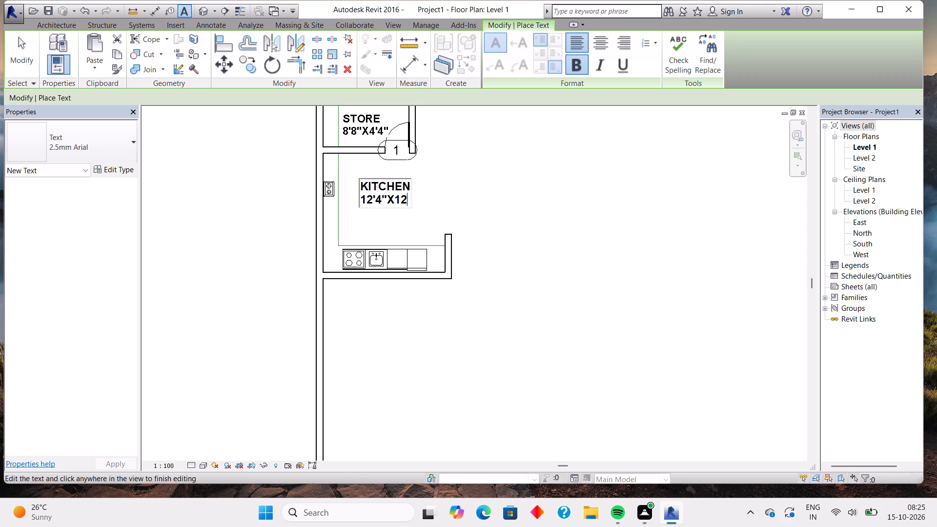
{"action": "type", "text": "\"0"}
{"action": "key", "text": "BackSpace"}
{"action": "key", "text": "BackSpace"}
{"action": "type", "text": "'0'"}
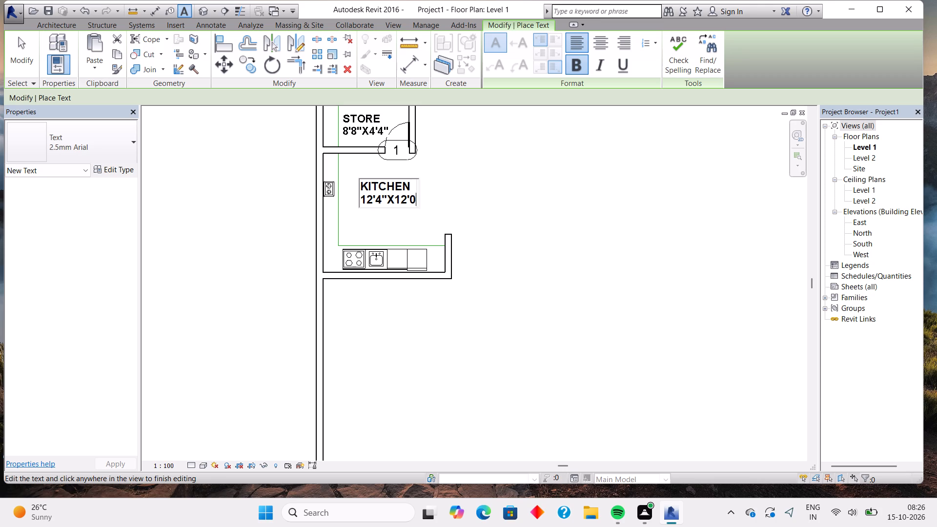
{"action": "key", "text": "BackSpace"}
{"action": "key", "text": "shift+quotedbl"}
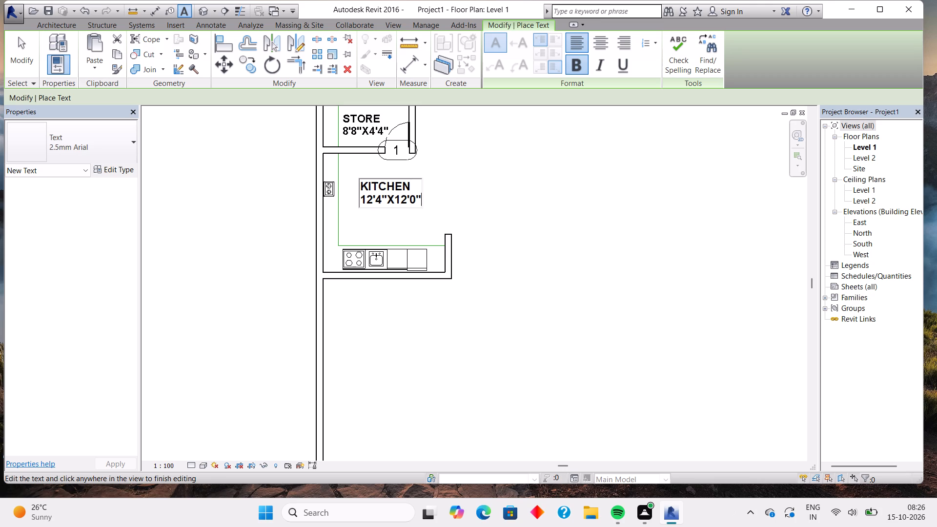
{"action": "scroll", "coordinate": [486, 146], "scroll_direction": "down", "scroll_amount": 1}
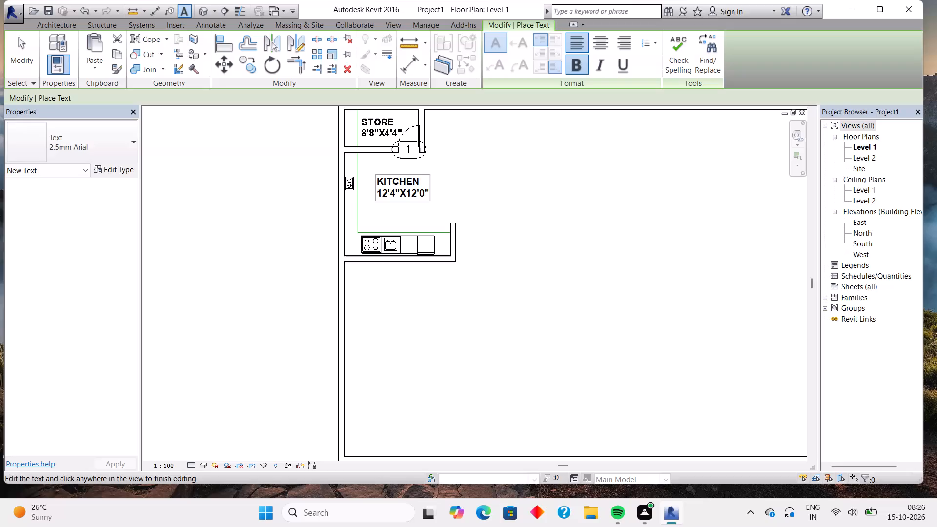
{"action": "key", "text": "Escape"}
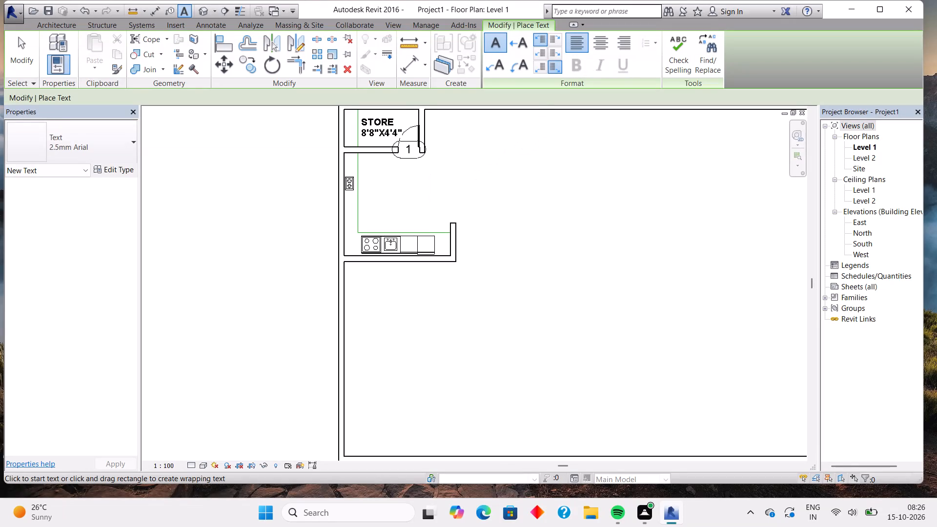
Add a bold text label in the middle of the kitchen reading KITCHEN with 12'4"X12'0" on the second line.
{"action": "left_click", "coordinate": [386, 188]}
{"action": "left_click", "coordinate": [583, 69]}
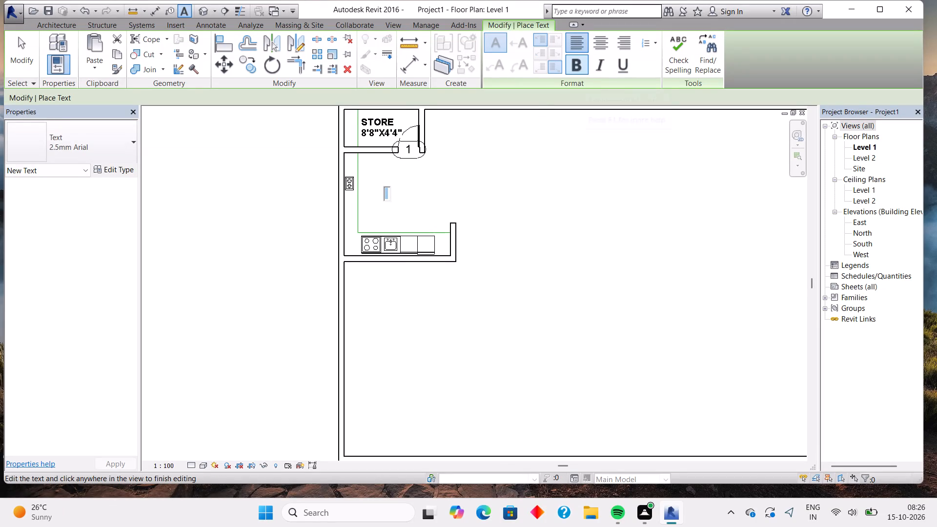
{"action": "key", "text": "k"}
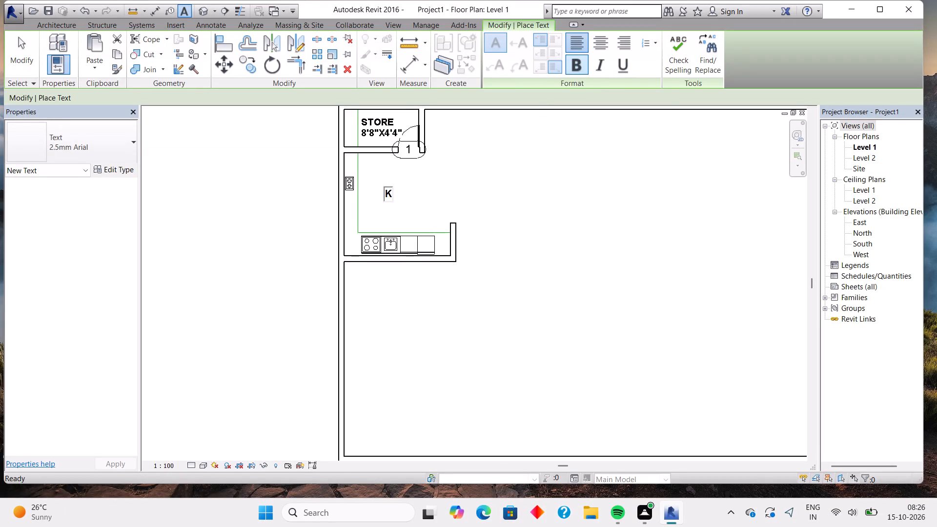
{"action": "type", "text": "IT"}
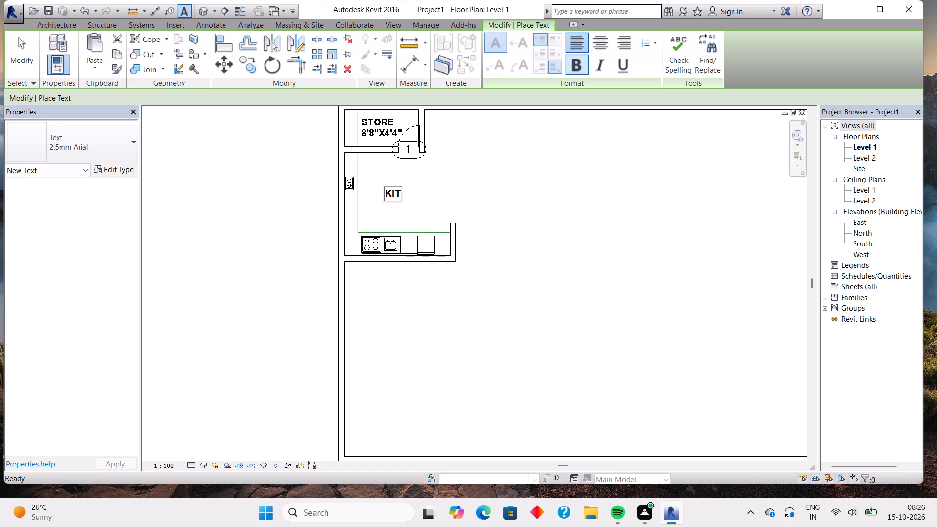
{"action": "type", "text": "CHEN"}
{"action": "key", "text": "Return"}
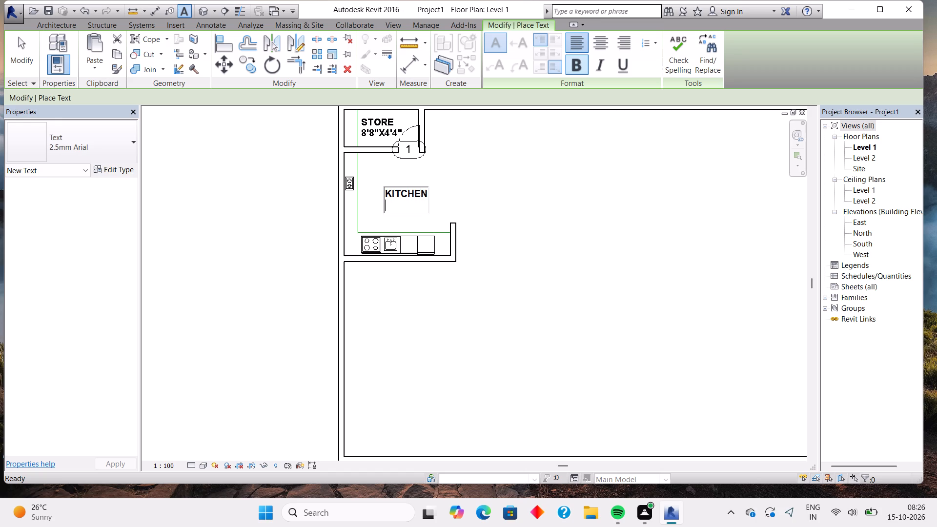
{"action": "type", "text": "12"}
{"action": "key", "text": "apostrophe"}
{"action": "key", "text": "4"}
{"action": "key", "text": "shift+quotedbl"}
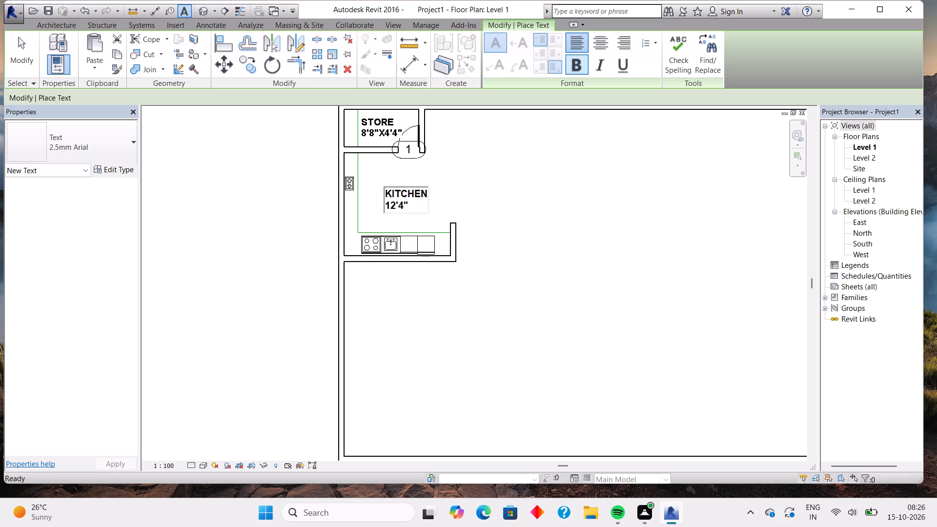
{"action": "key", "text": "x"}
{"action": "type", "text": "12"}
{"action": "key", "text": "apostrophe"}
{"action": "key", "text": "0"}
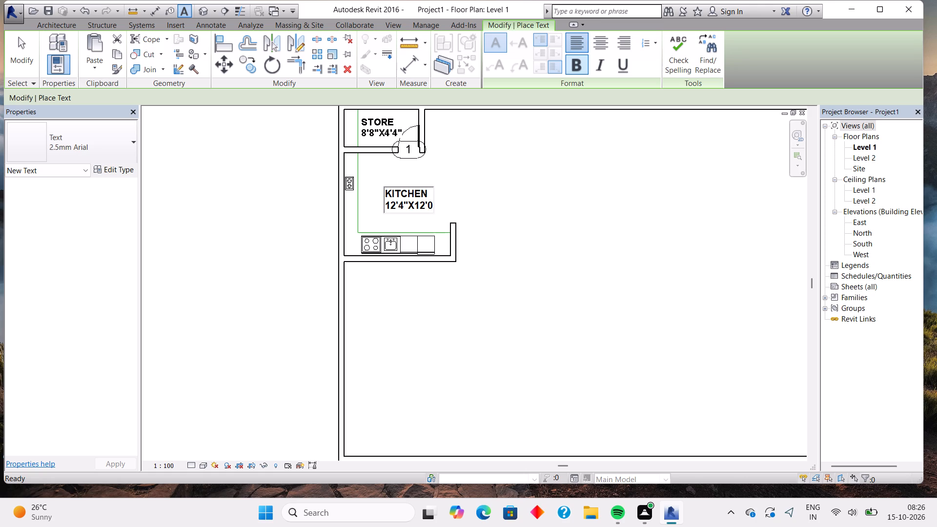
{"action": "key", "text": "shift+quotedbl"}
{"action": "left_click", "coordinate": [457, 190]}
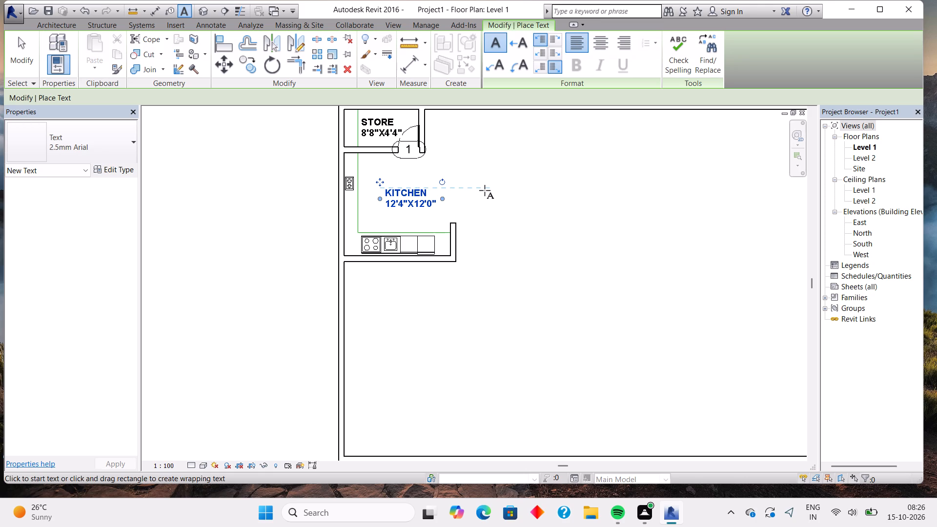
{"action": "left_click", "coordinate": [485, 192]}
{"action": "key", "text": "Escape"}
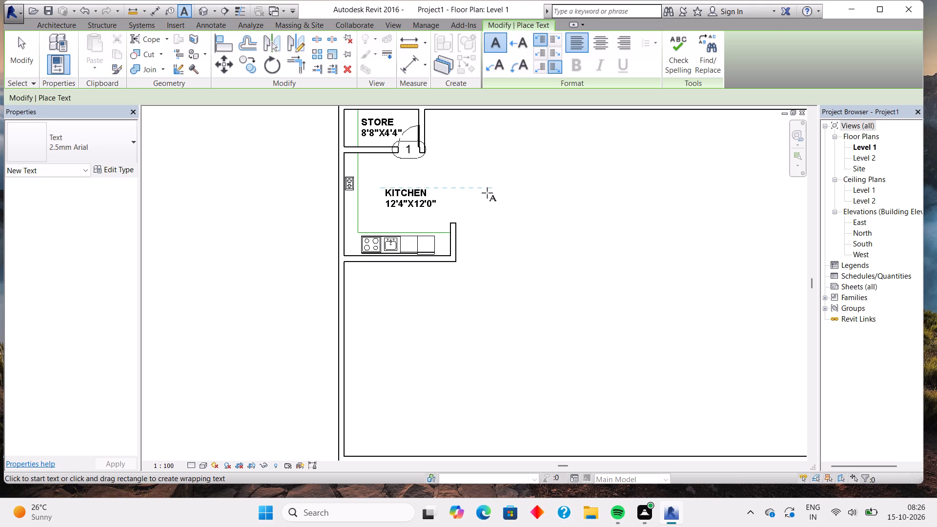
{"action": "key", "text": "Escape"}
Nudge the kitchen label three increments west and one increment north.
{"action": "scroll", "coordinate": [504, 195], "scroll_direction": "down", "scroll_amount": 1}
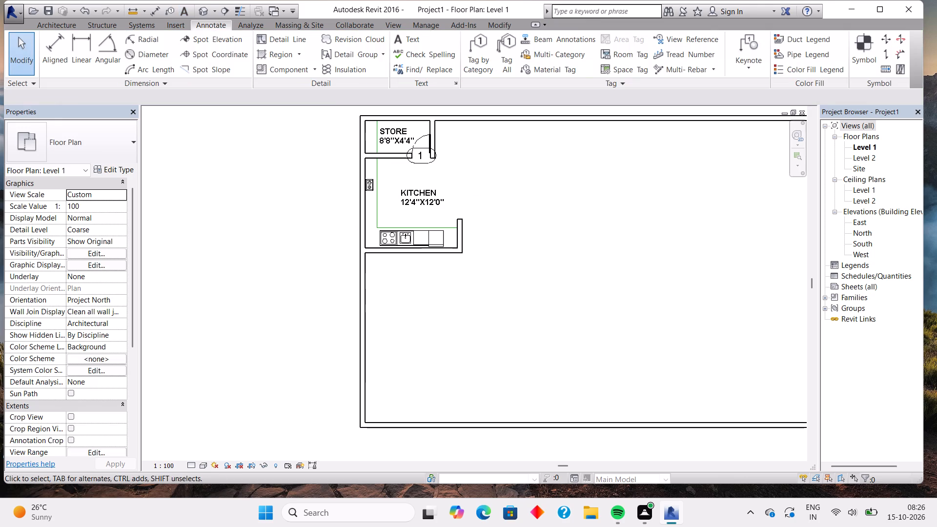
{"action": "left_click", "coordinate": [437, 198]}
{"action": "key", "text": "Left"}
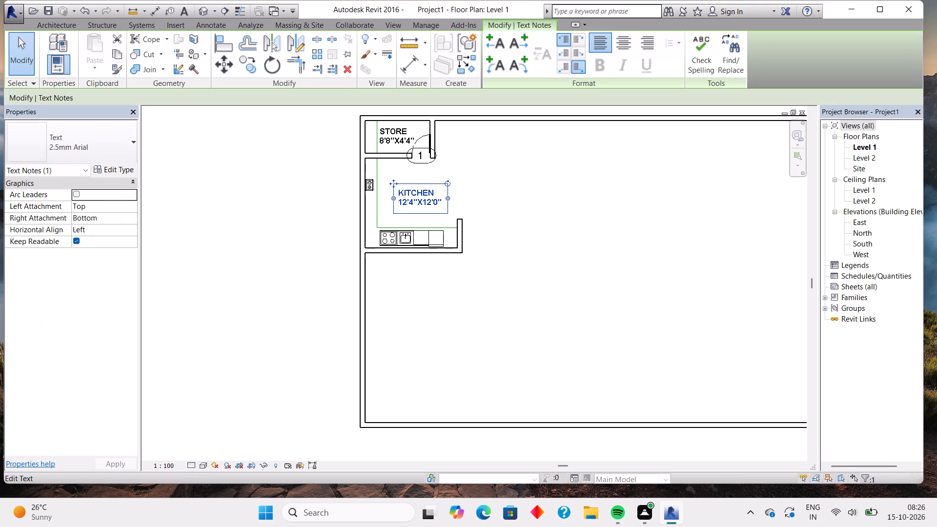
{"action": "key", "text": "Left"}
{"action": "key", "text": "Left"}
{"action": "key", "text": "Up"}
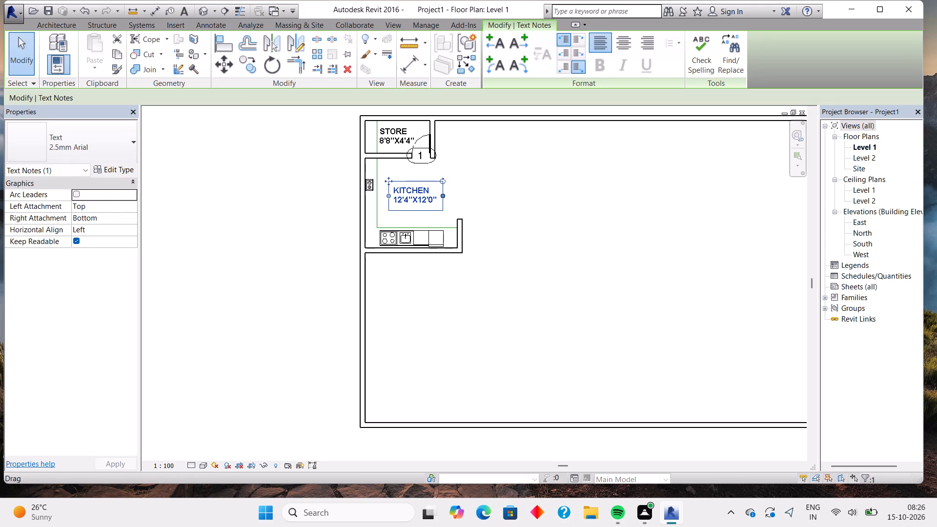
{"action": "key", "text": "Escape"}
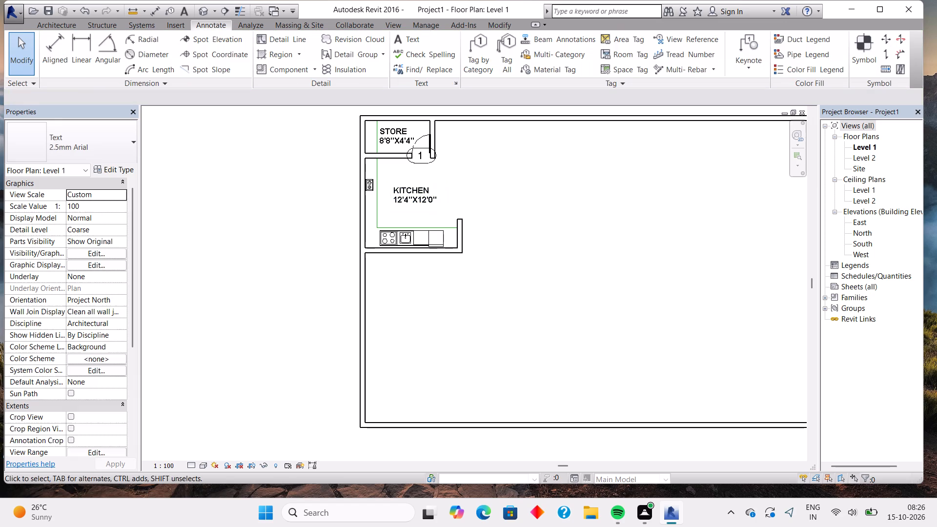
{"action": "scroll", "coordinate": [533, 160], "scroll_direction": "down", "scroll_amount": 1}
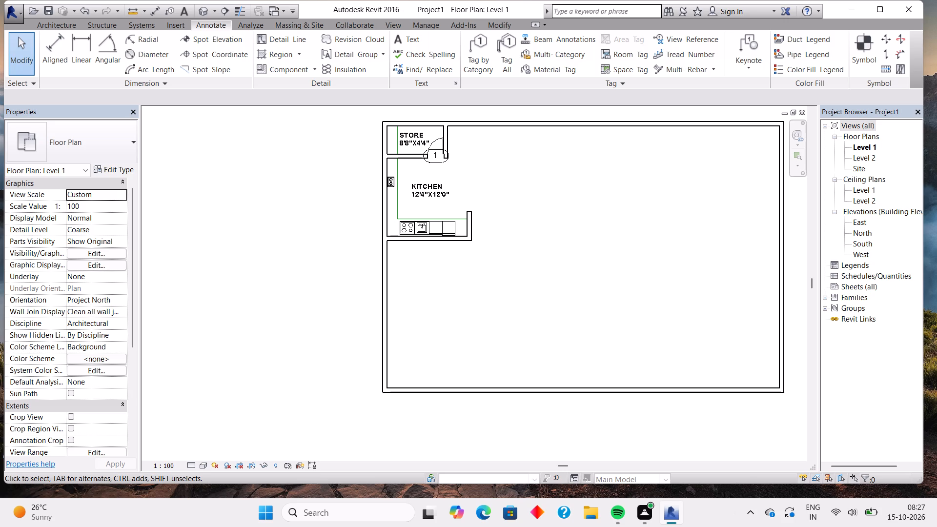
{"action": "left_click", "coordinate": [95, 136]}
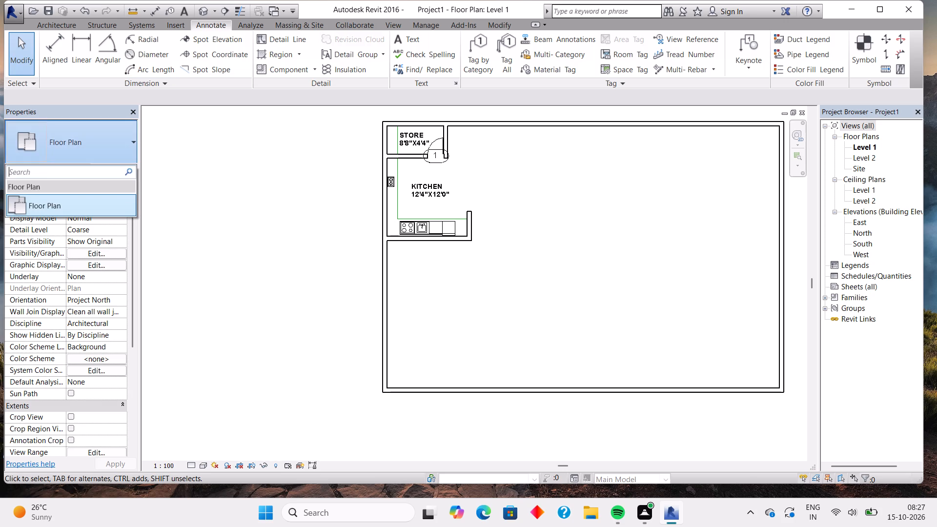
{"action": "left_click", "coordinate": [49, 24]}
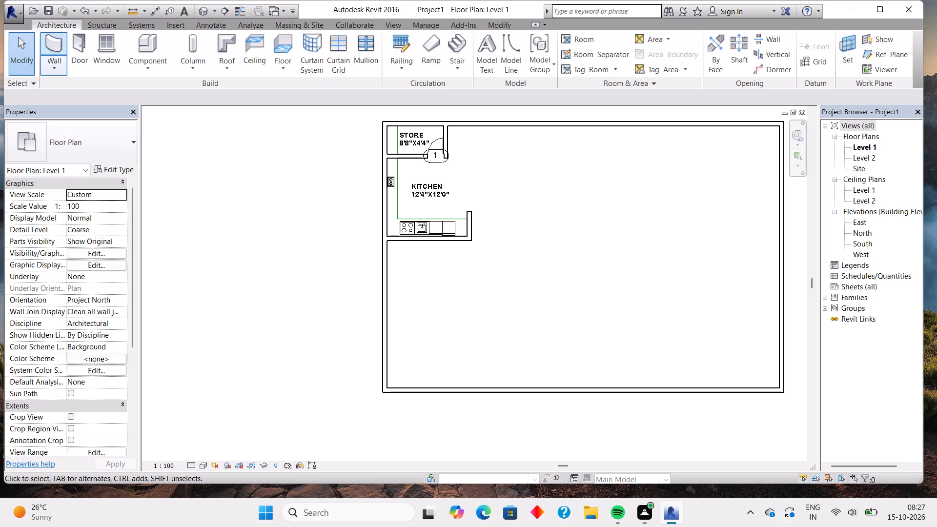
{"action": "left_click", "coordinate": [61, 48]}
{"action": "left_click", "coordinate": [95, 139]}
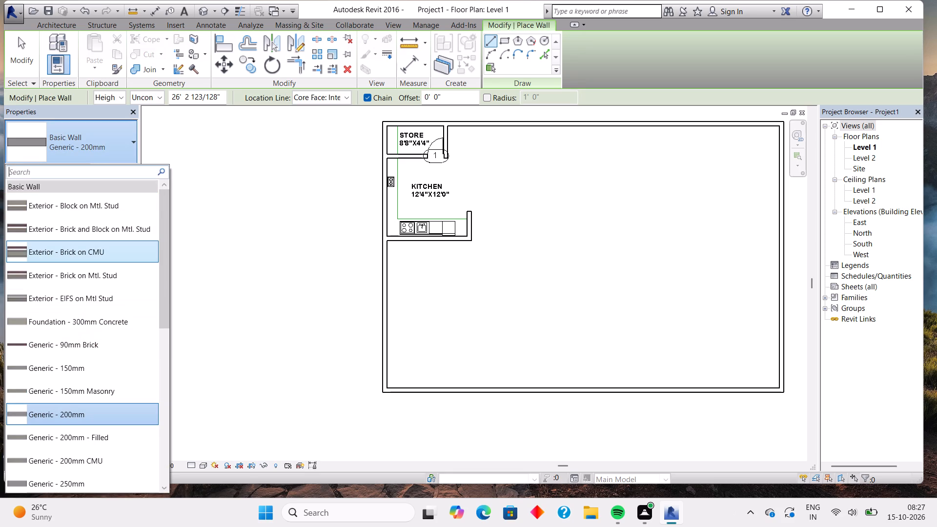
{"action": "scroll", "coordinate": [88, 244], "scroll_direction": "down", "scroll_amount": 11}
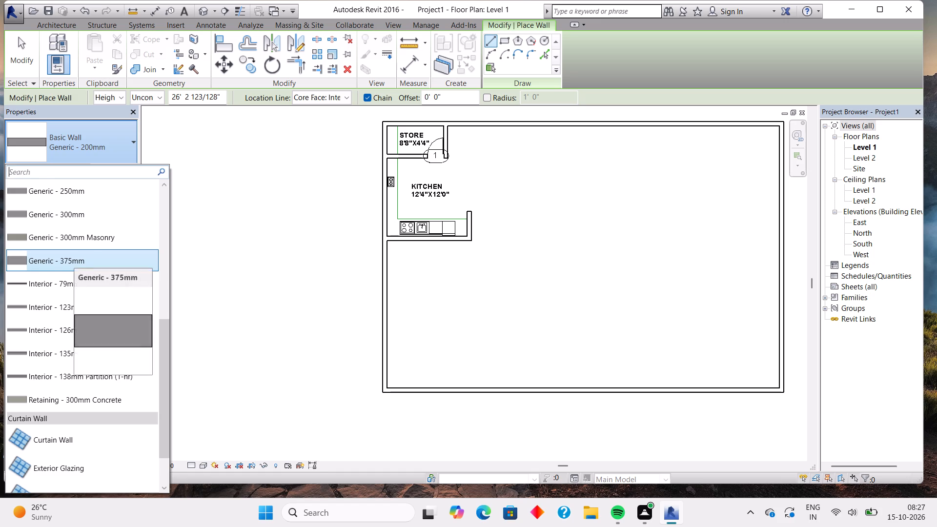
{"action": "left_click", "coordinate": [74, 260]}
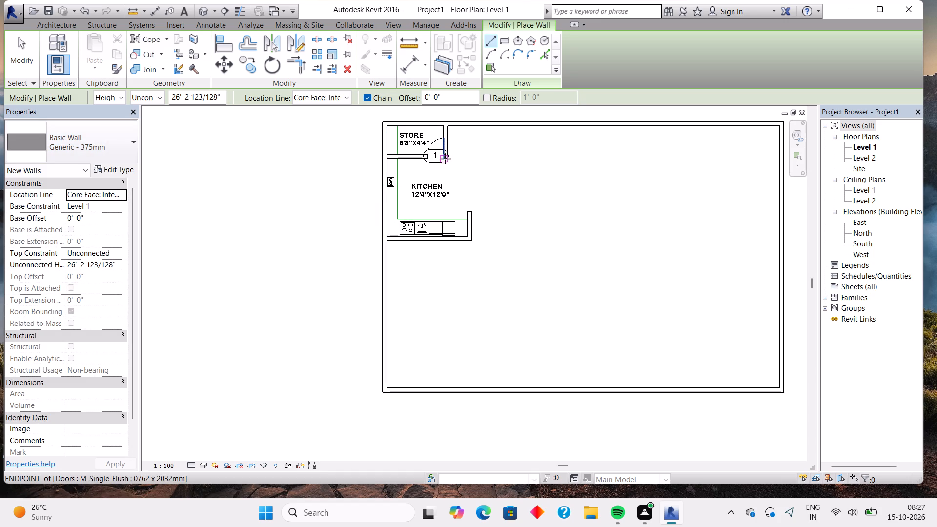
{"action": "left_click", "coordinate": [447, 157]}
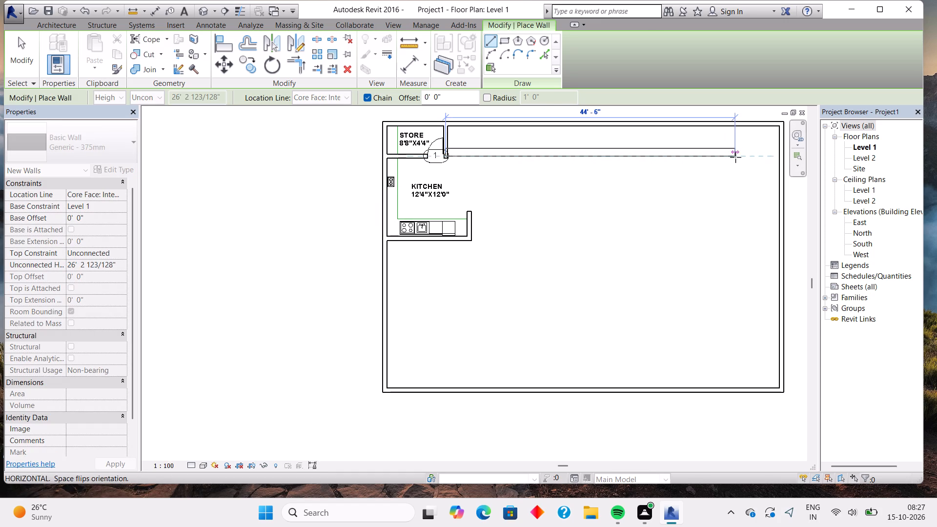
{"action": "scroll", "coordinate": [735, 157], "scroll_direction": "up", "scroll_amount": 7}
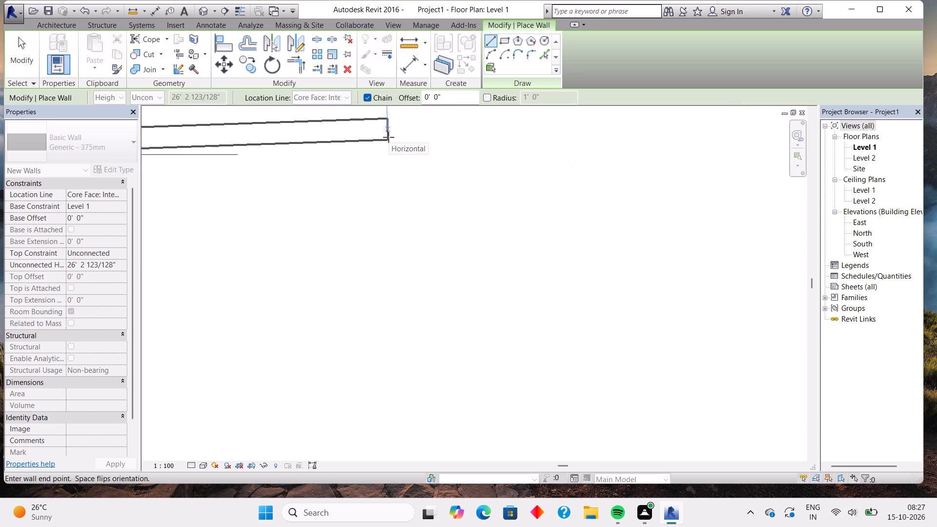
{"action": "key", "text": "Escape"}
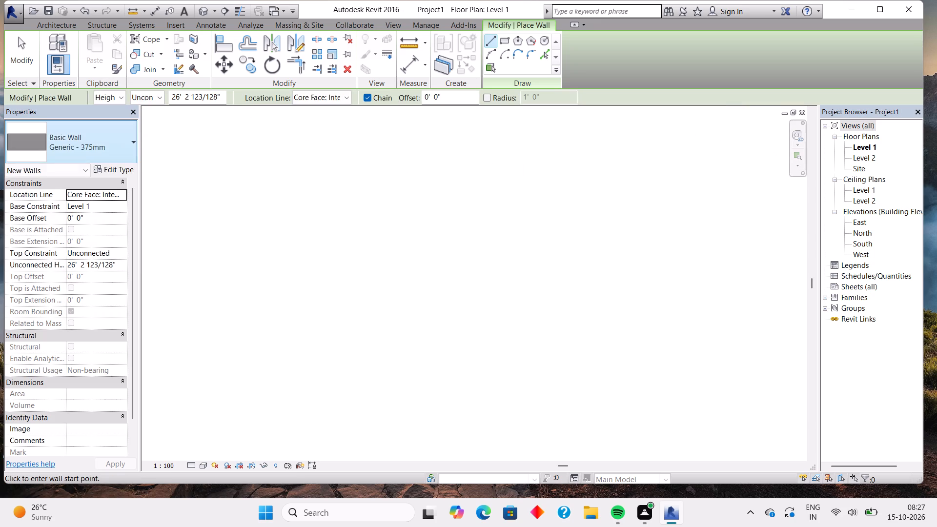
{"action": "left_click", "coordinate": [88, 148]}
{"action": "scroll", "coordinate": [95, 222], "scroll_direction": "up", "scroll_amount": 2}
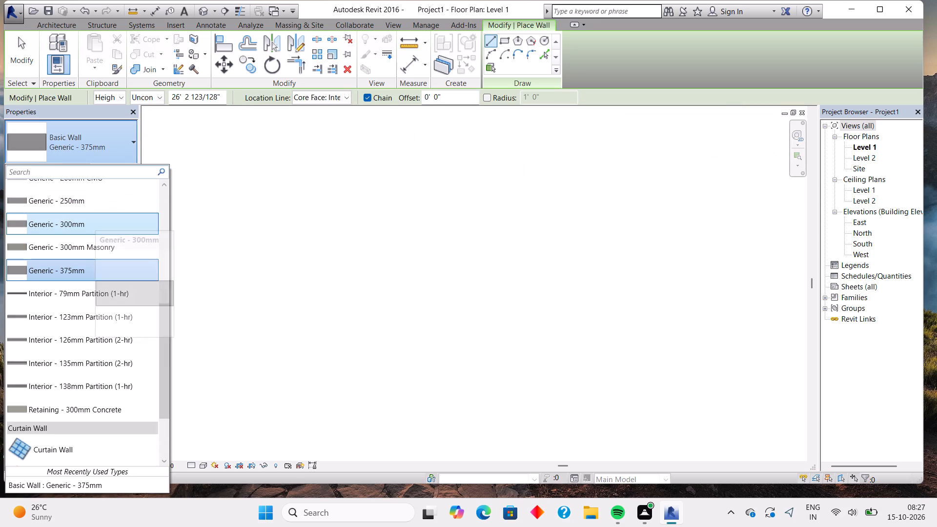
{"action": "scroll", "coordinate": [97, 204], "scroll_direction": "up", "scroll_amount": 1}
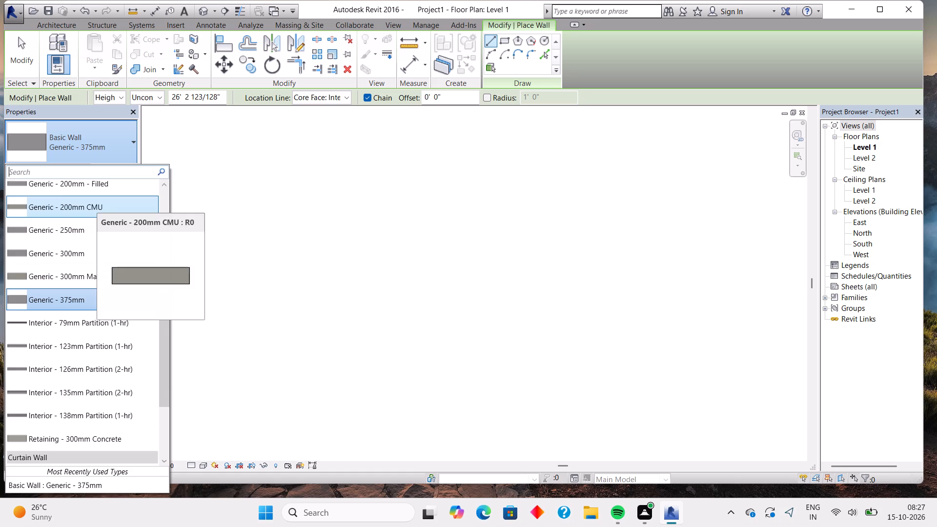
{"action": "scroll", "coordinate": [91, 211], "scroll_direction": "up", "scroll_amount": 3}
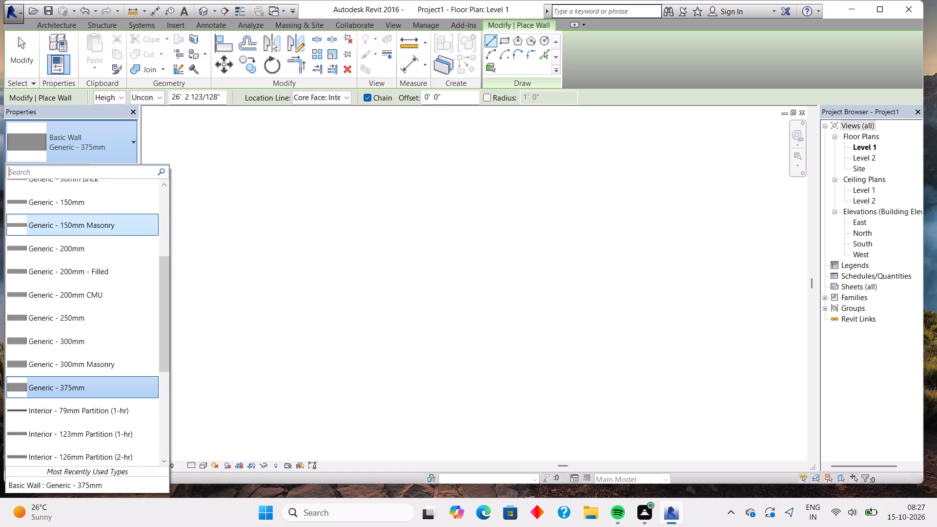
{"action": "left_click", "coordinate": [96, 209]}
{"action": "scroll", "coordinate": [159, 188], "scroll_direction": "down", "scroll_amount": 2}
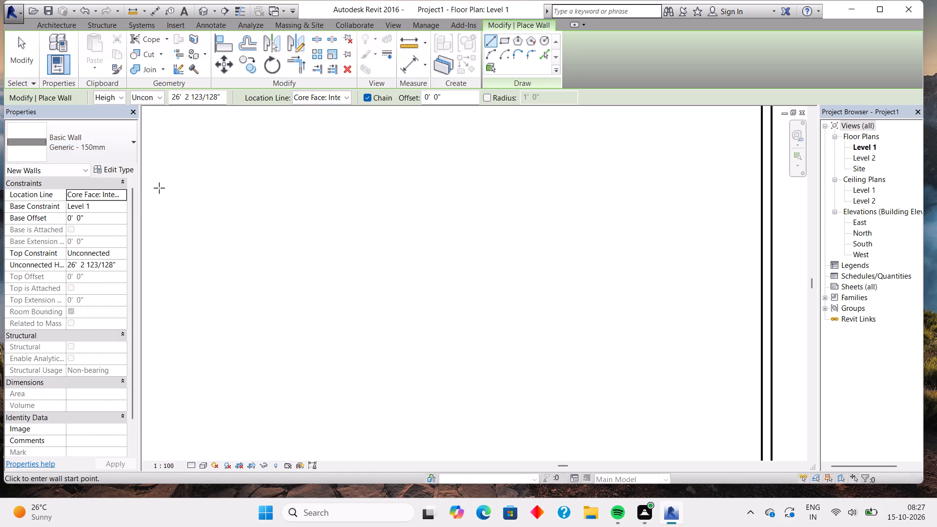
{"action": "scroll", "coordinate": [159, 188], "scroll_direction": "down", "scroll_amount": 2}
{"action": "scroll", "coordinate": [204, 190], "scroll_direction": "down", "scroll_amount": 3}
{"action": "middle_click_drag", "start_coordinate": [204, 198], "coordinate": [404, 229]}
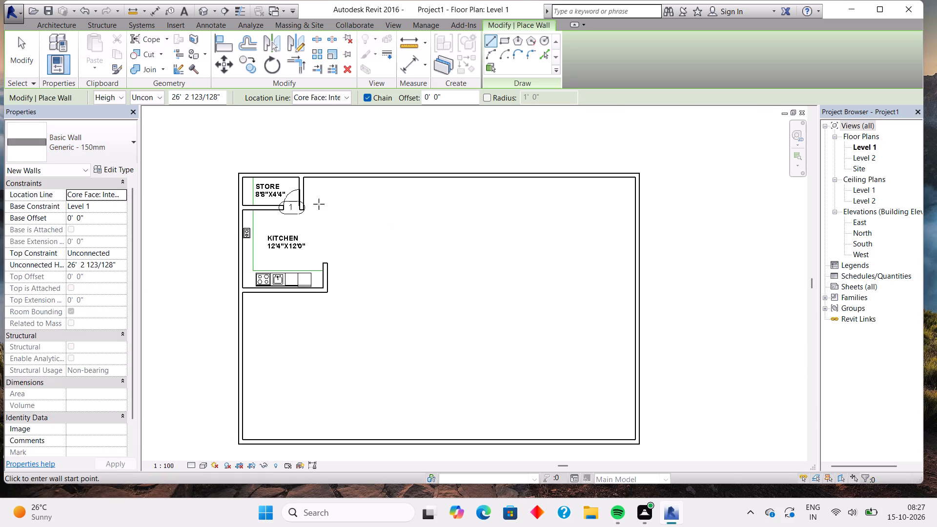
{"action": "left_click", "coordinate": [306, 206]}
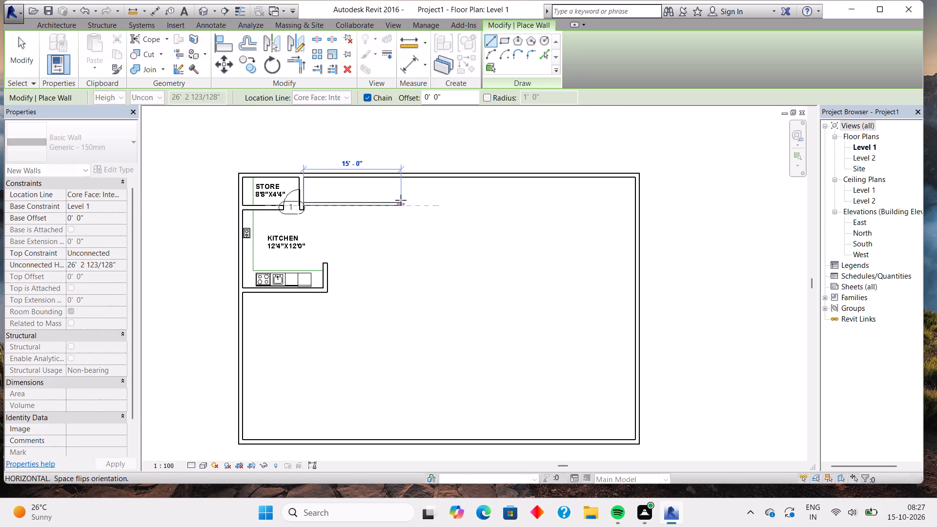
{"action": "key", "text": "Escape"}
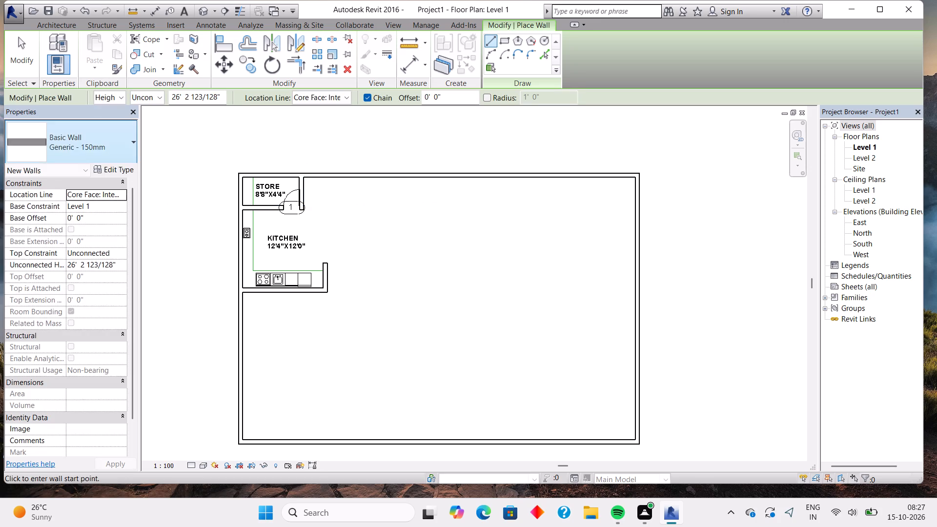
Set the wall type for the new partition to Generic - 250mm.
{"action": "left_click", "coordinate": [122, 158]}
{"action": "left_click", "coordinate": [76, 312]}
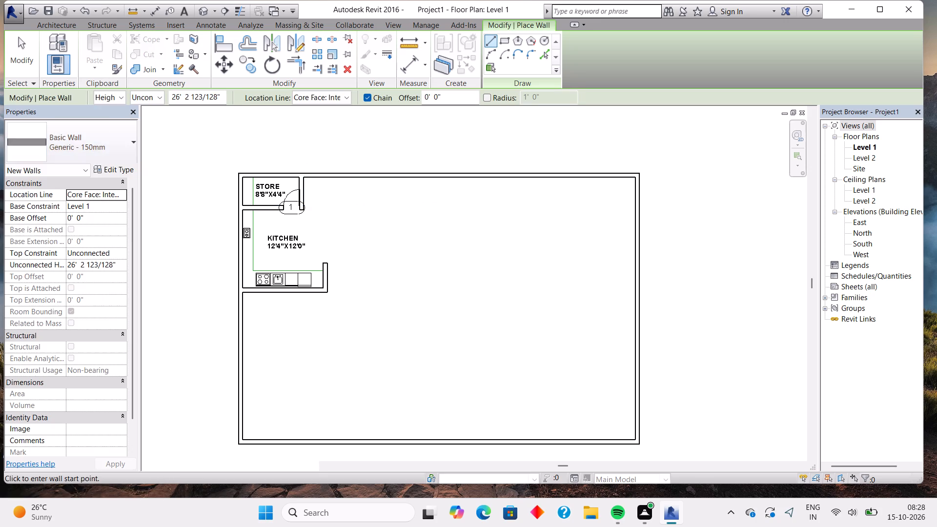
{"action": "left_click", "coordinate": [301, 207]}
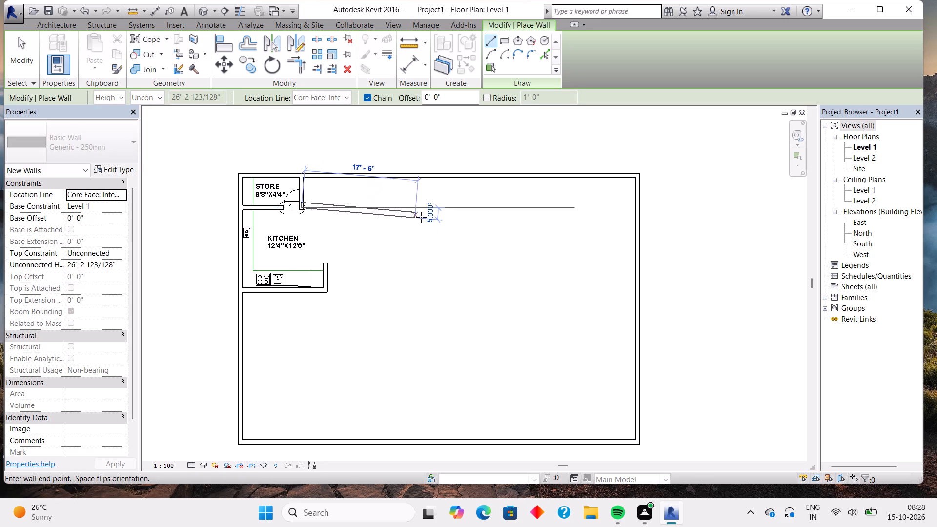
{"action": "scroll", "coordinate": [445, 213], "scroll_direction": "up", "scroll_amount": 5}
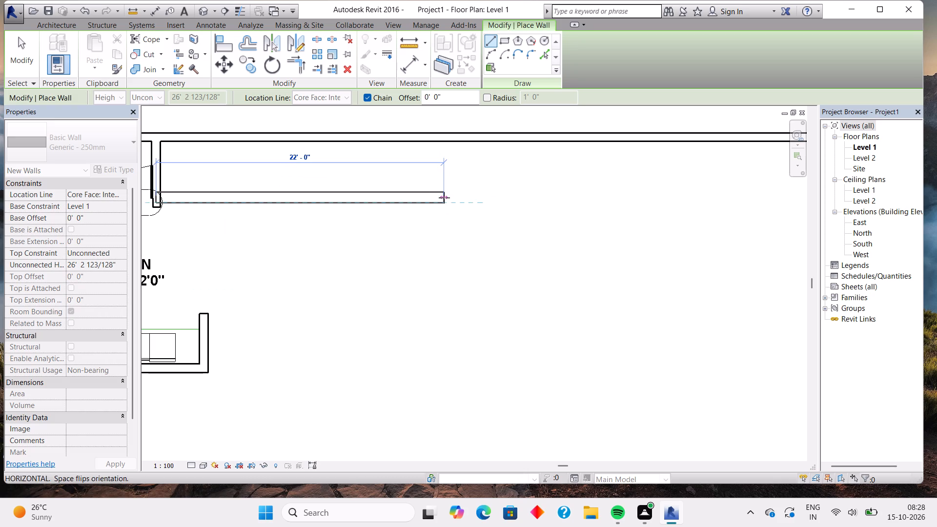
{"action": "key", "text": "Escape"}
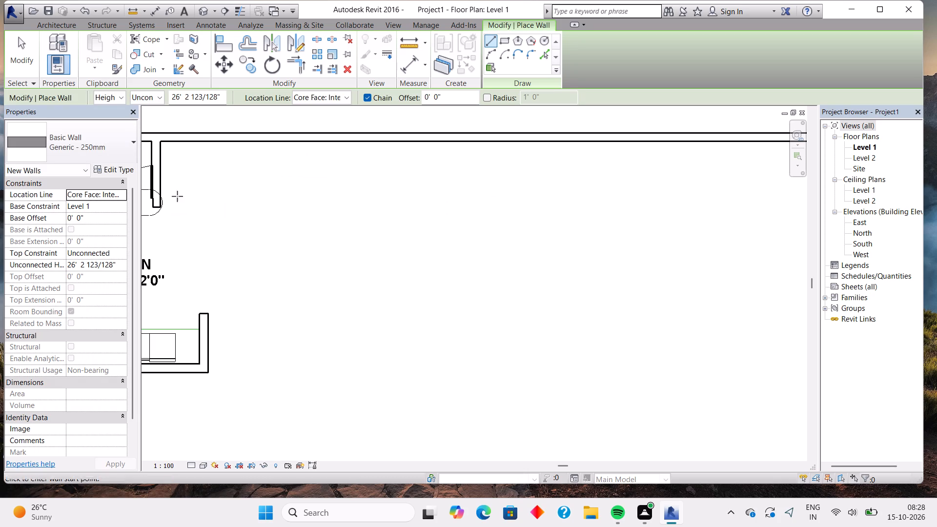
Set the location line for new walls to Core Face: Exterior.
{"action": "left_click", "coordinate": [316, 102]}
{"action": "left_click", "coordinate": [315, 159]}
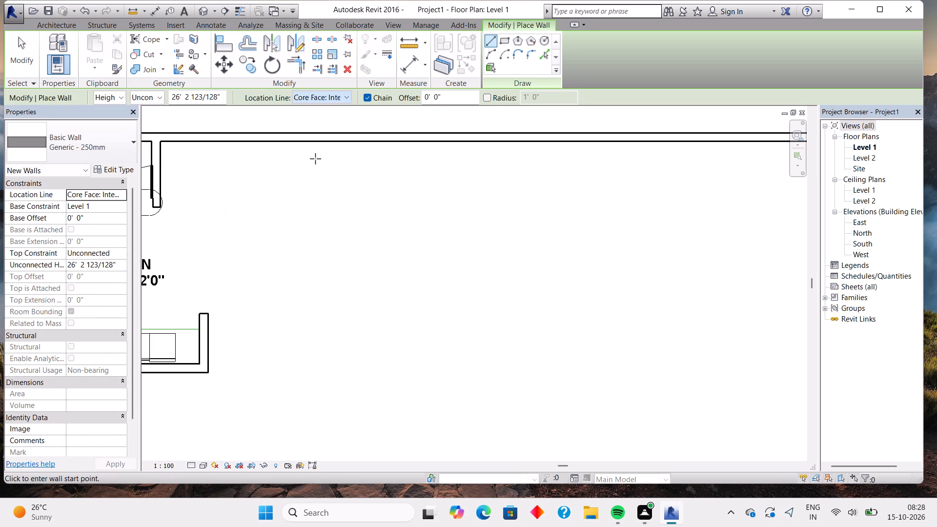
{"action": "left_click", "coordinate": [340, 100]}
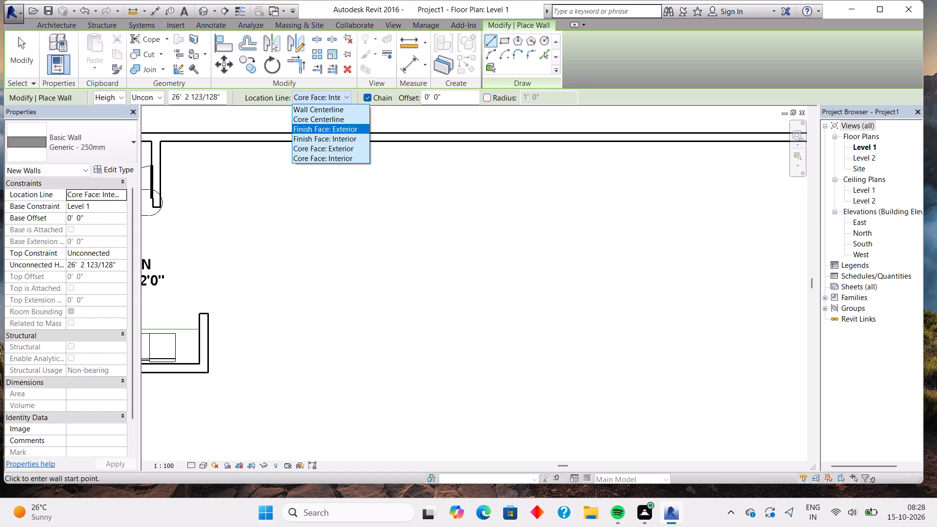
{"action": "left_click", "coordinate": [328, 152]}
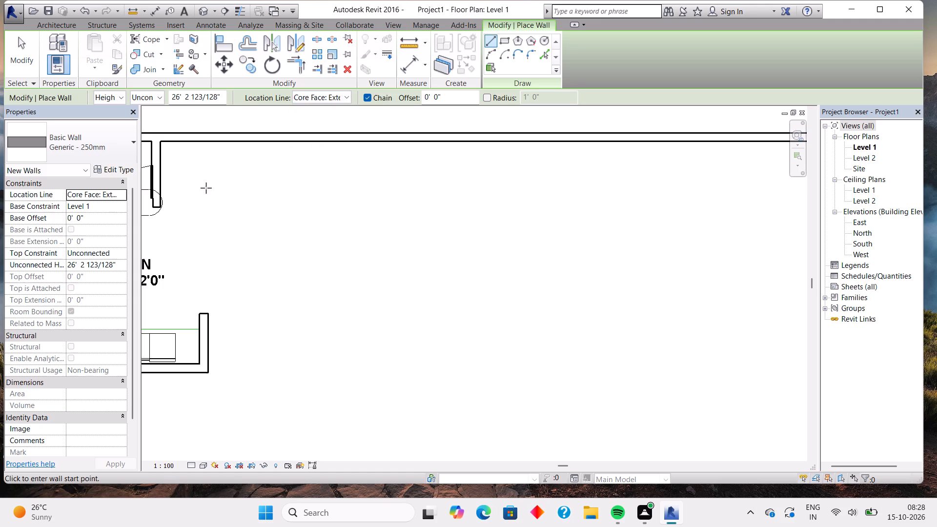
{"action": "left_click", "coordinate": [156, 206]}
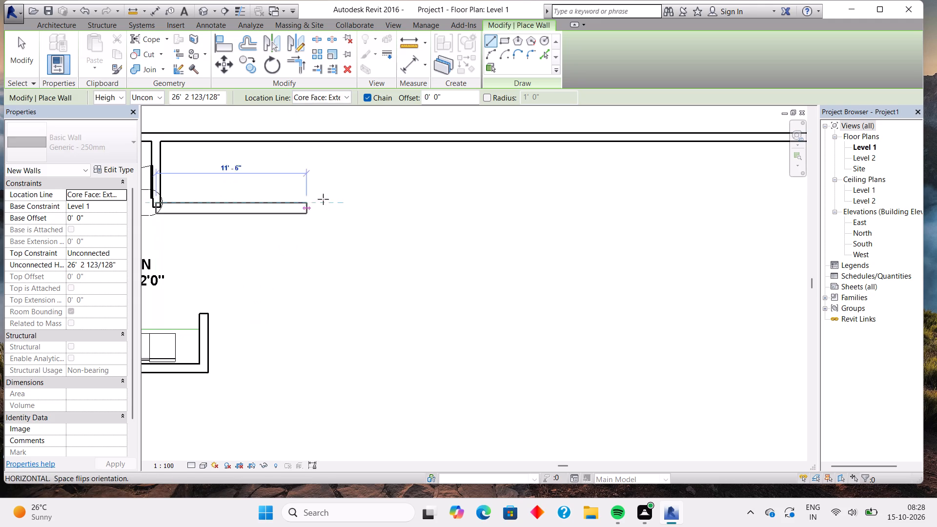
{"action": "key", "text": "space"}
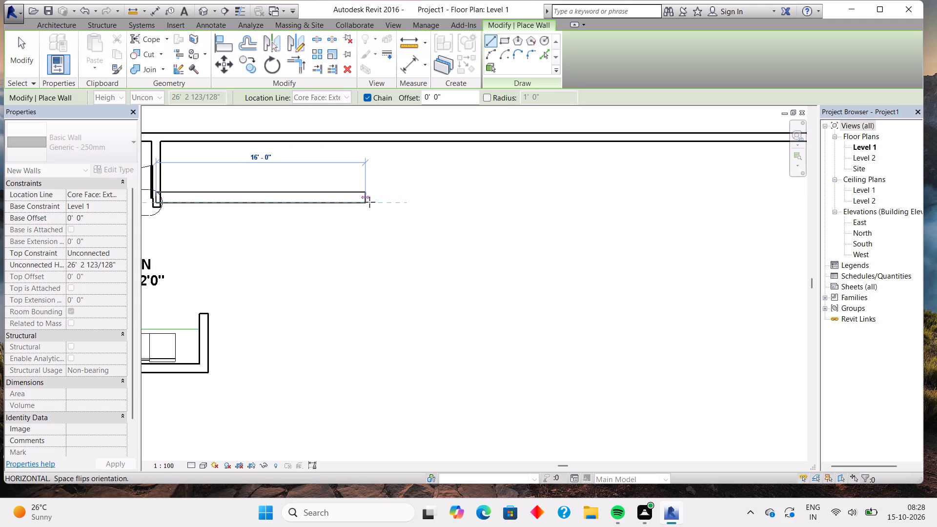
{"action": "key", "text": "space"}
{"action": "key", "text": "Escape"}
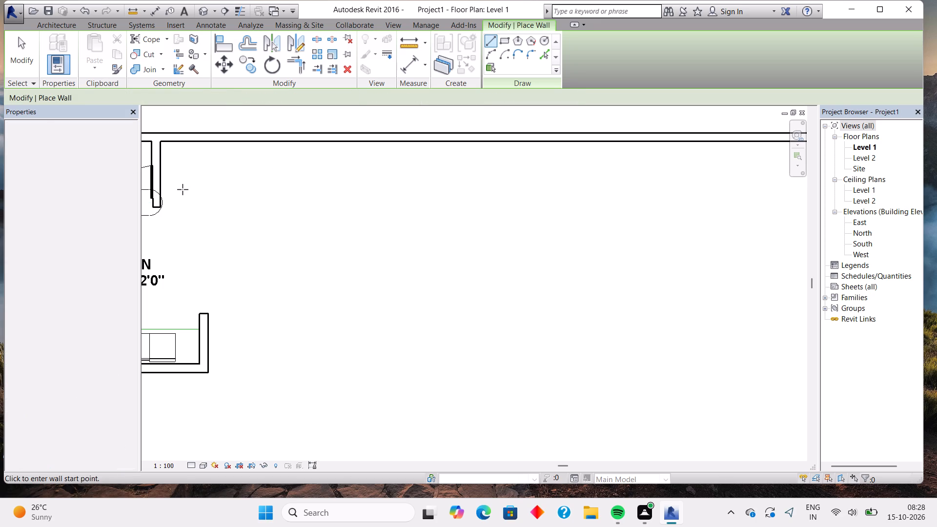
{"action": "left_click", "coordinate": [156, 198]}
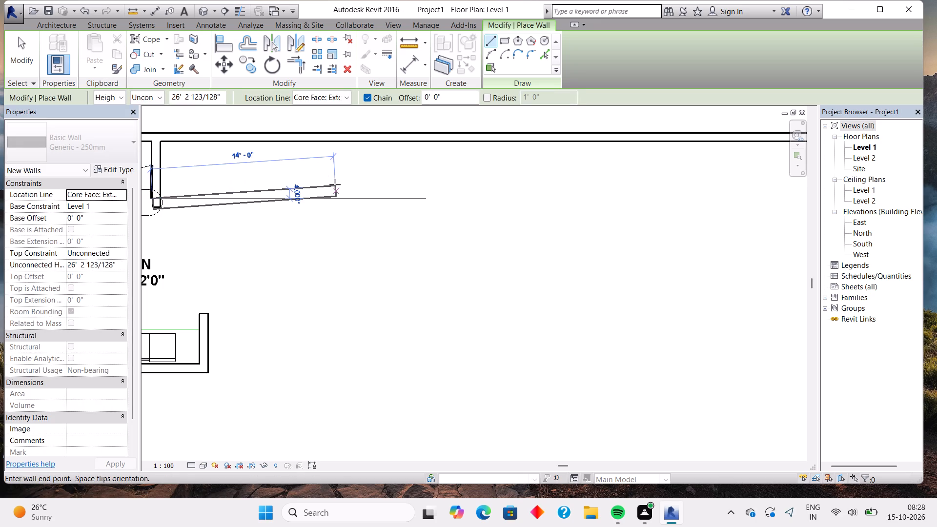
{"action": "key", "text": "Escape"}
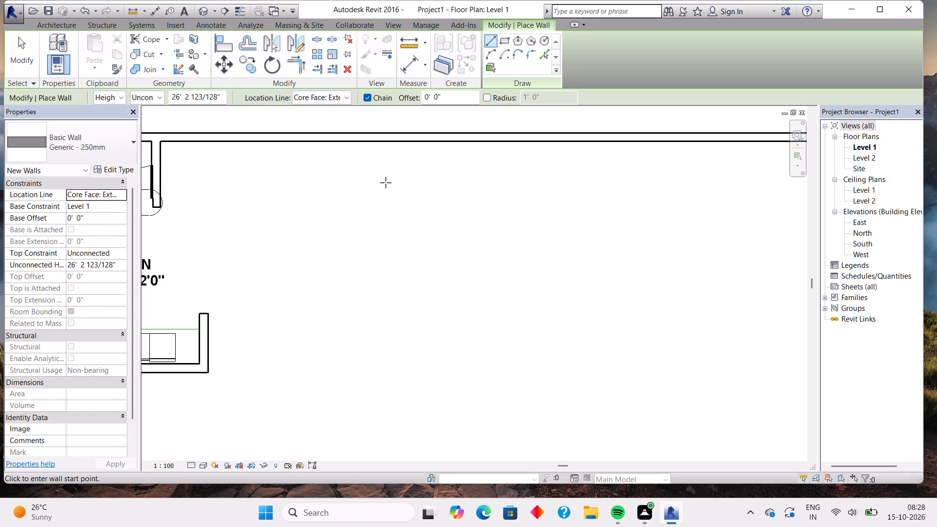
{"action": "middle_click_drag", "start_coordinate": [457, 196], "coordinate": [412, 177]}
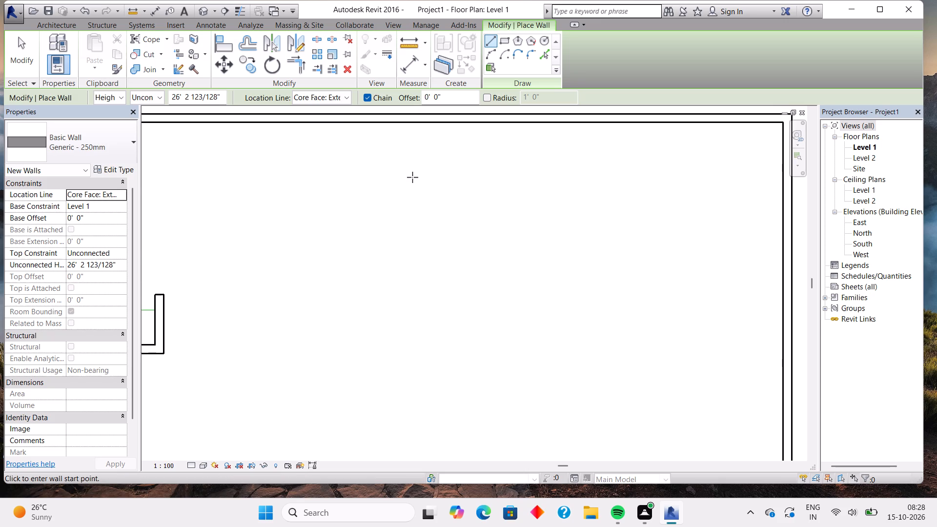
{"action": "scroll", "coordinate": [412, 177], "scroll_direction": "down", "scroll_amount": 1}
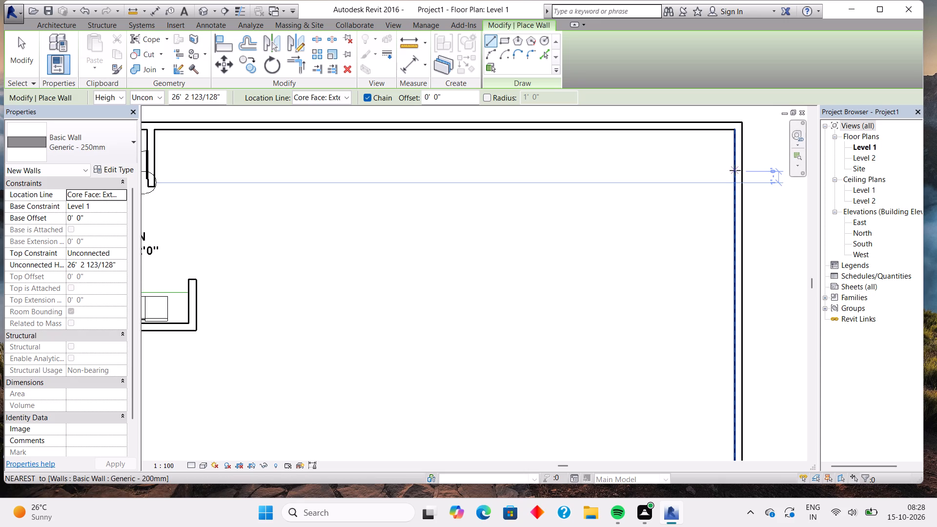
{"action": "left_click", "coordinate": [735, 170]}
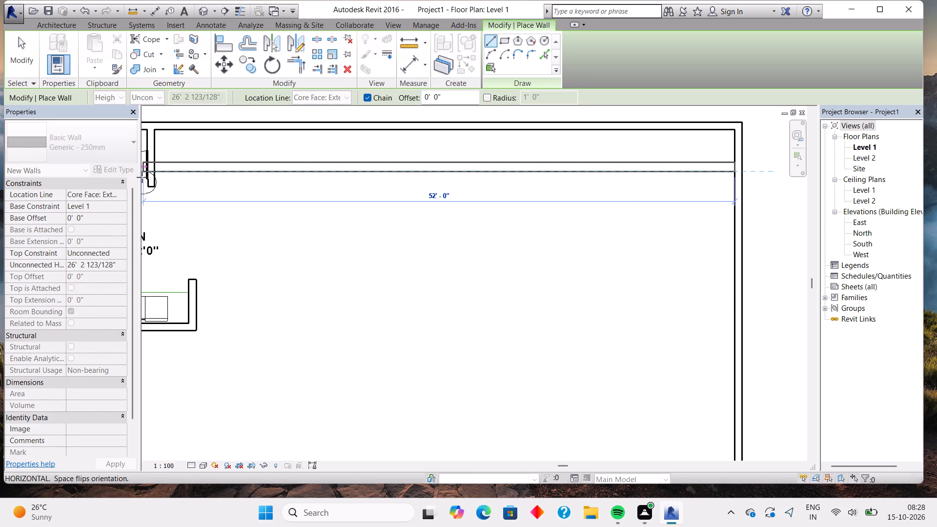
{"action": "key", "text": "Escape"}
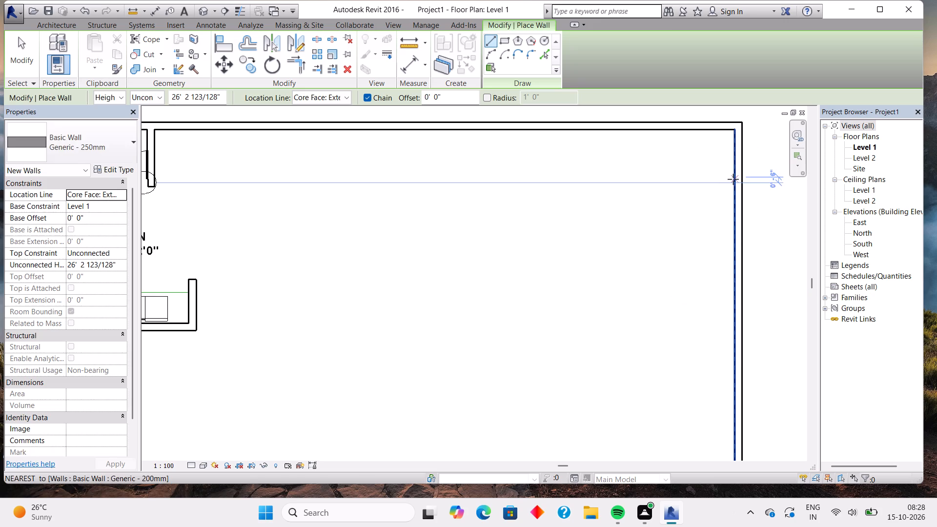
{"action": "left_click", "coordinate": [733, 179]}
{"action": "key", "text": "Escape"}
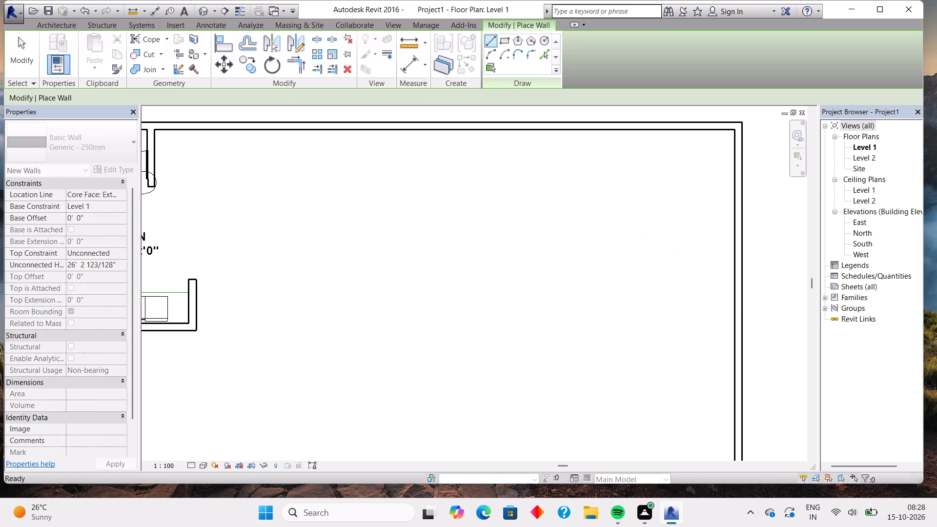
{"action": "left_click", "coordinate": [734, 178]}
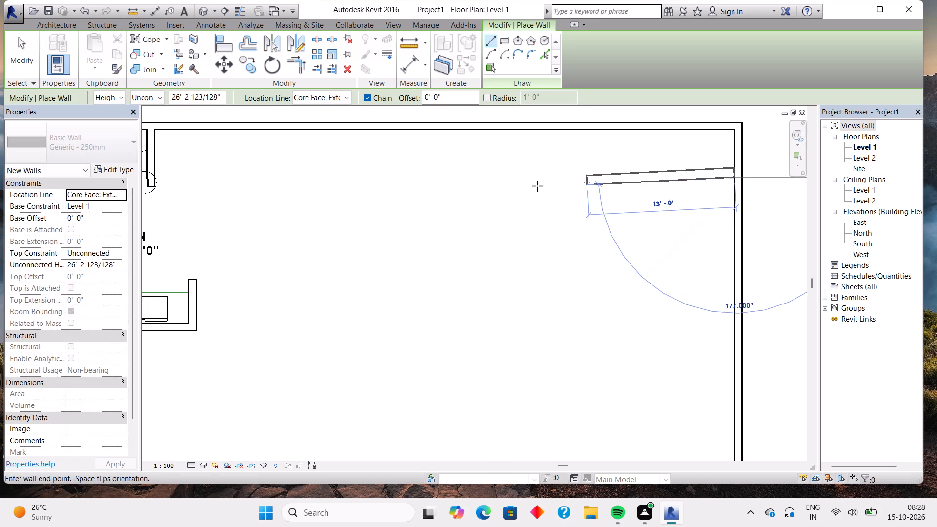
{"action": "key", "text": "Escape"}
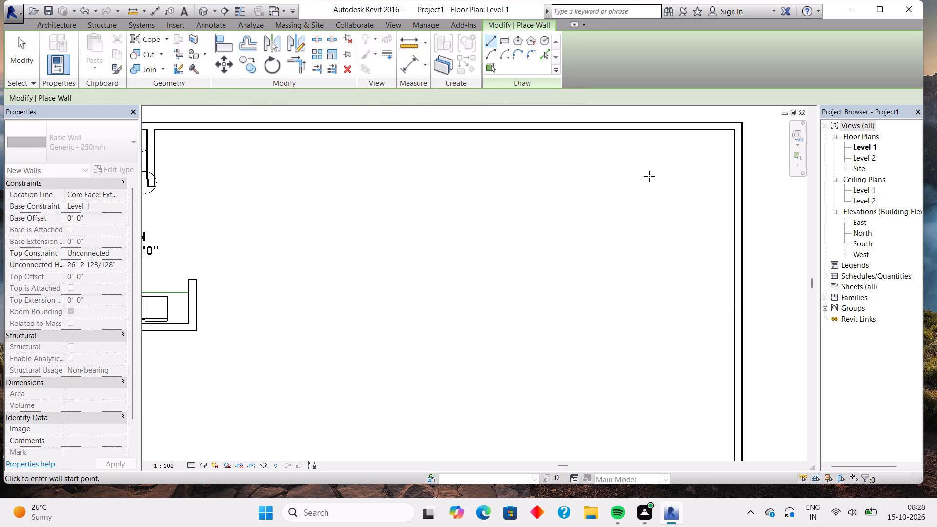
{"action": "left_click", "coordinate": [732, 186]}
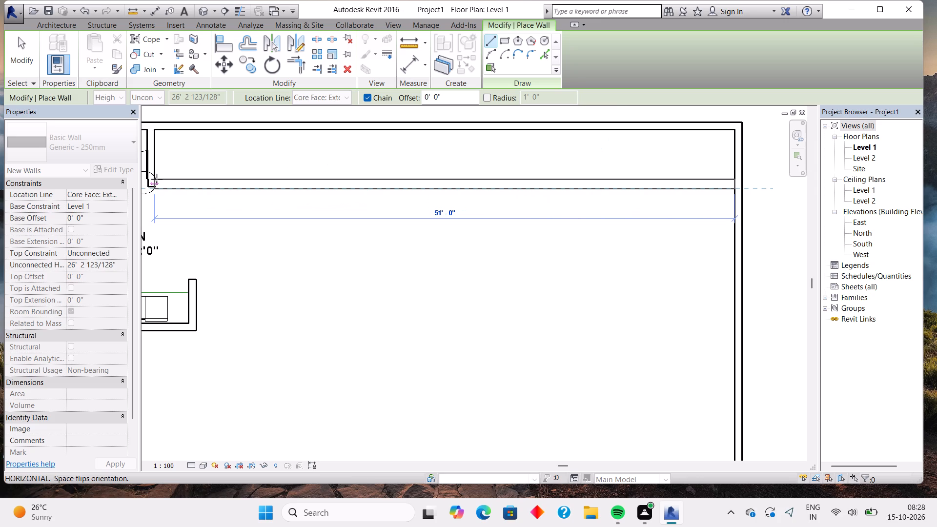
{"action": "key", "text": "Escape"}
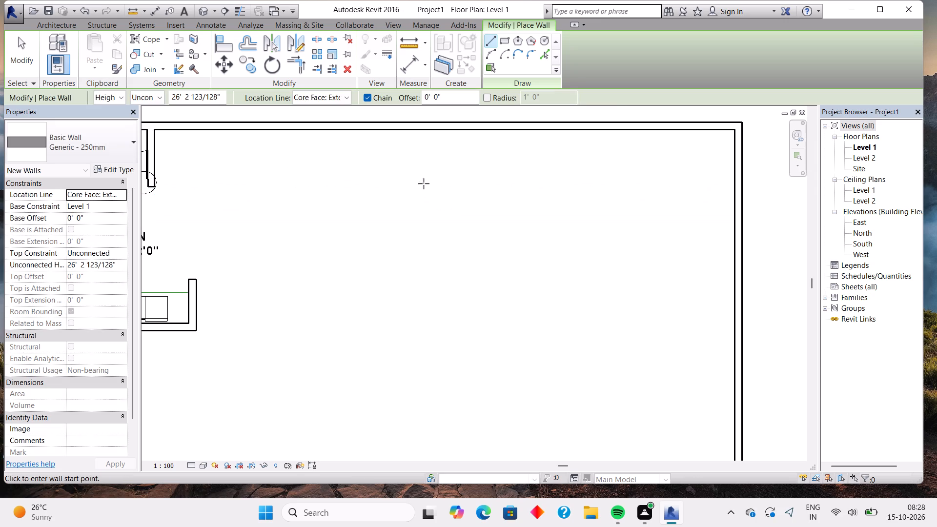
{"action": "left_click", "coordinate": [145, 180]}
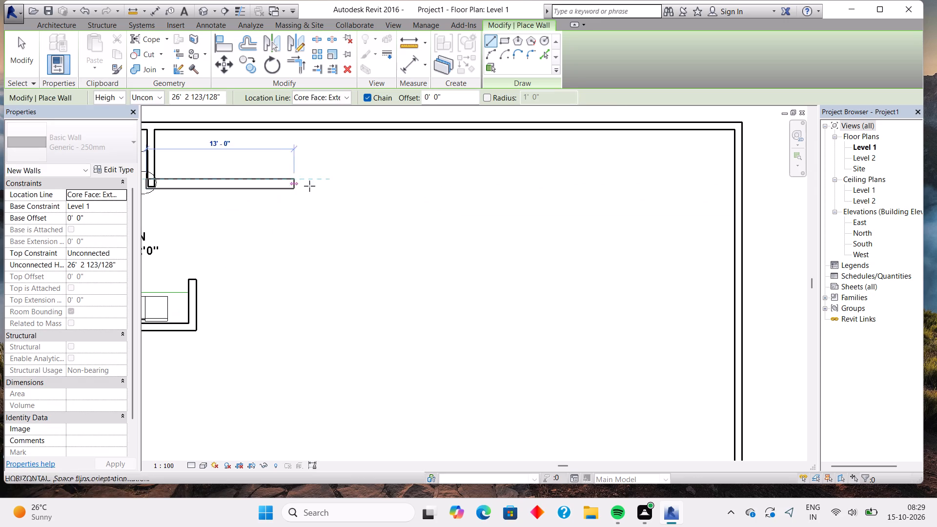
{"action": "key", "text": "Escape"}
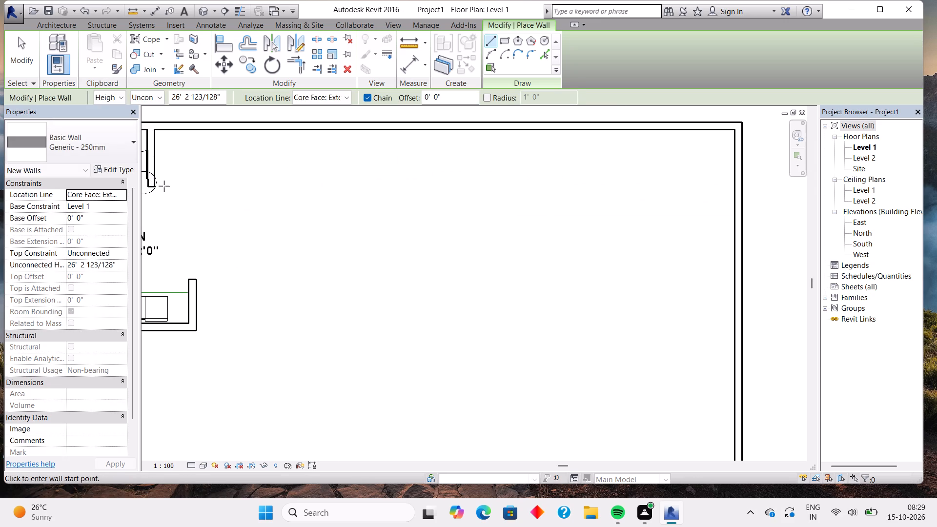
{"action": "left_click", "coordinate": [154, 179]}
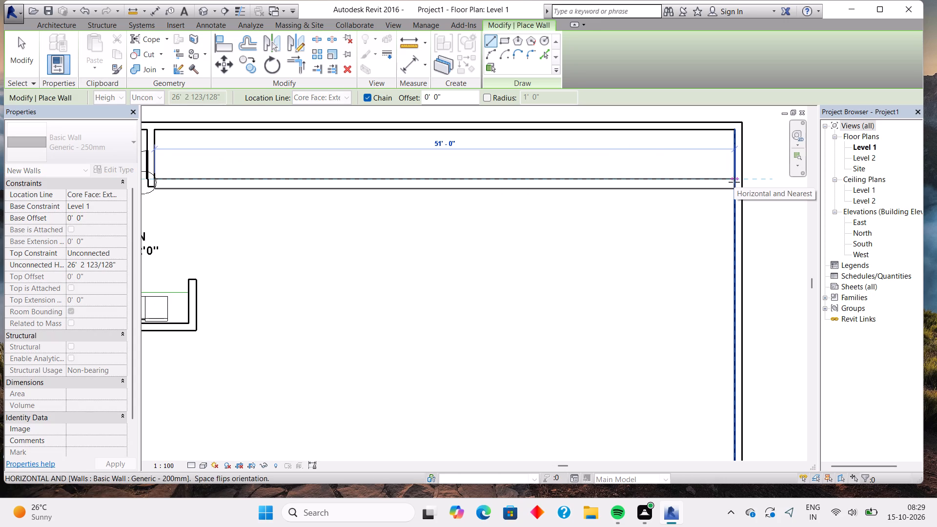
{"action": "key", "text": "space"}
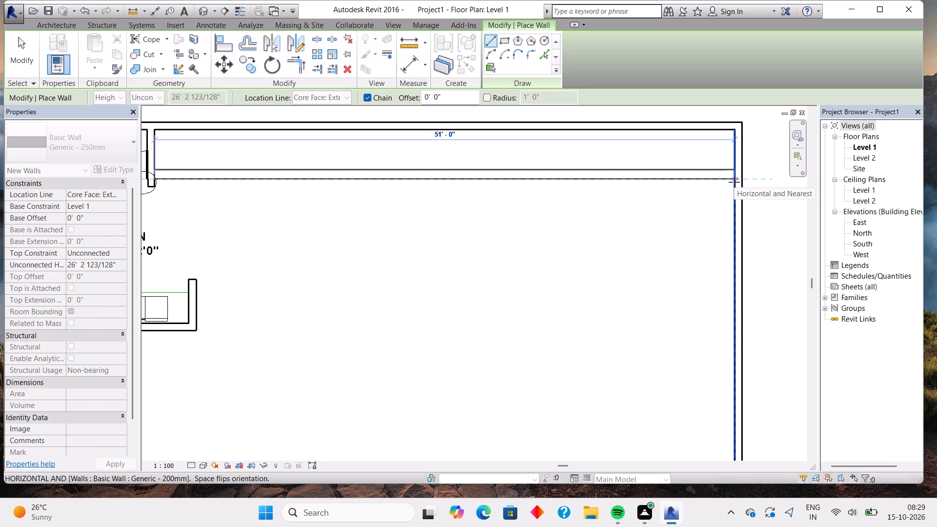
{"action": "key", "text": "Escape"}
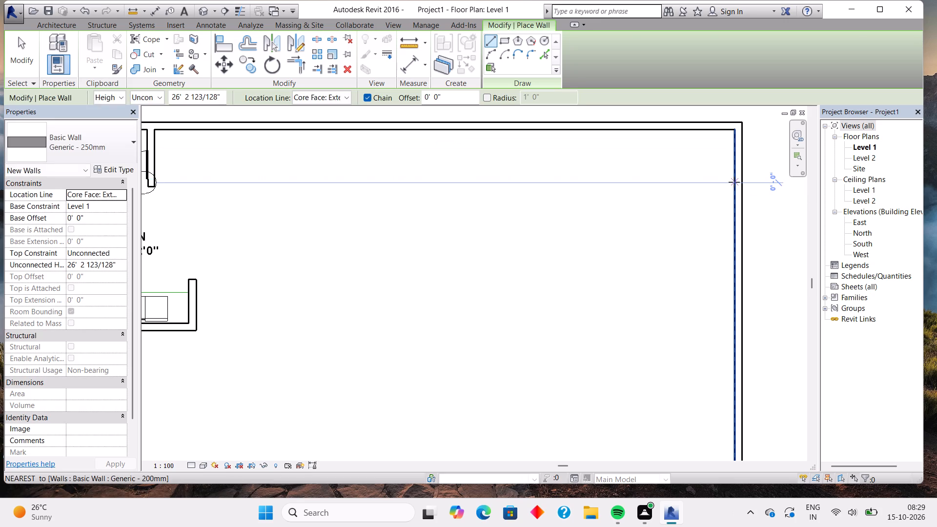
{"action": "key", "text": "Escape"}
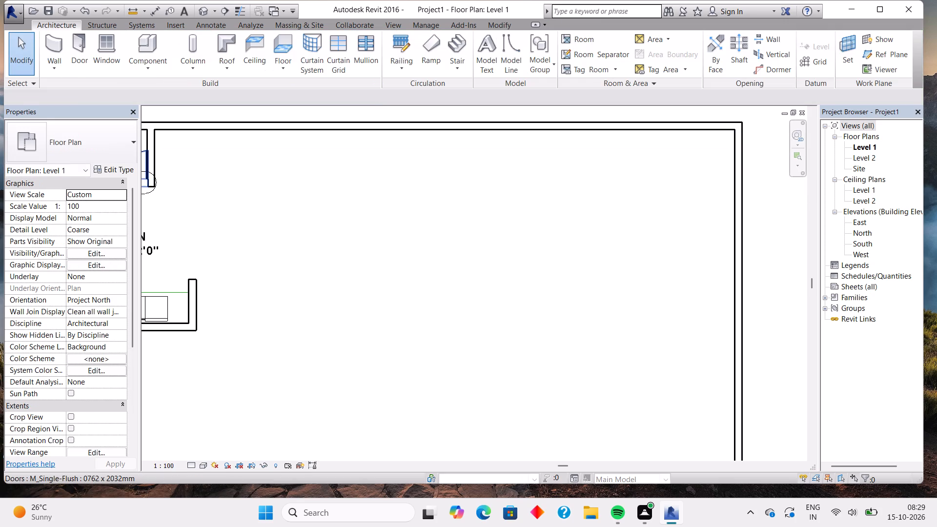
Draw a horizontal wall about 51' 8" long from the store's east wall to the enclosure's east wall, parallel to the north wall.
{"action": "left_click", "coordinate": [56, 41]}
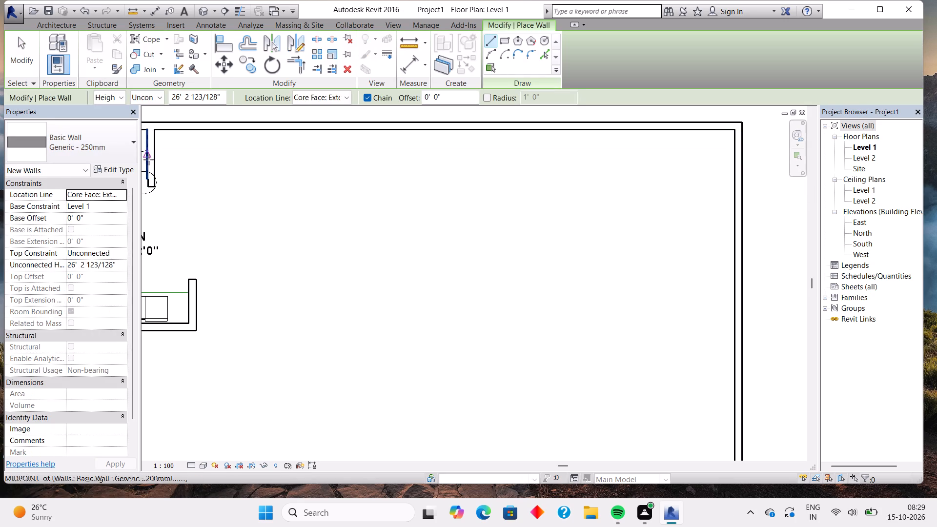
{"action": "left_click", "coordinate": [151, 174]}
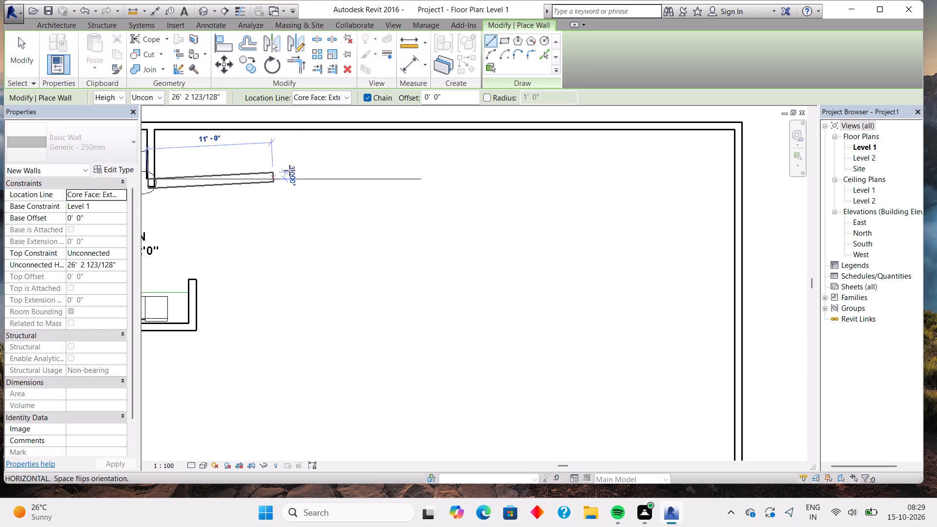
{"action": "key", "text": "Escape"}
{"action": "left_click", "coordinate": [144, 170]}
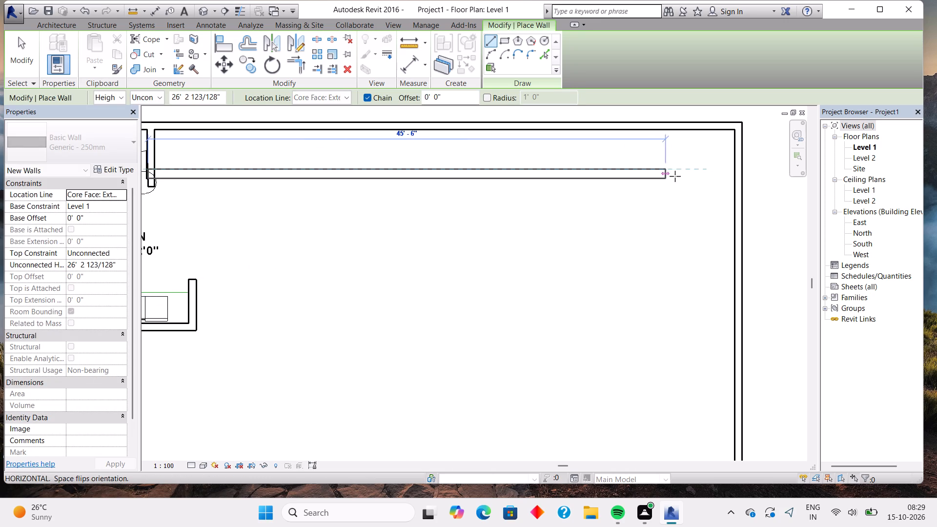
{"action": "left_click", "coordinate": [733, 180]}
{"action": "key", "text": "Escape"}
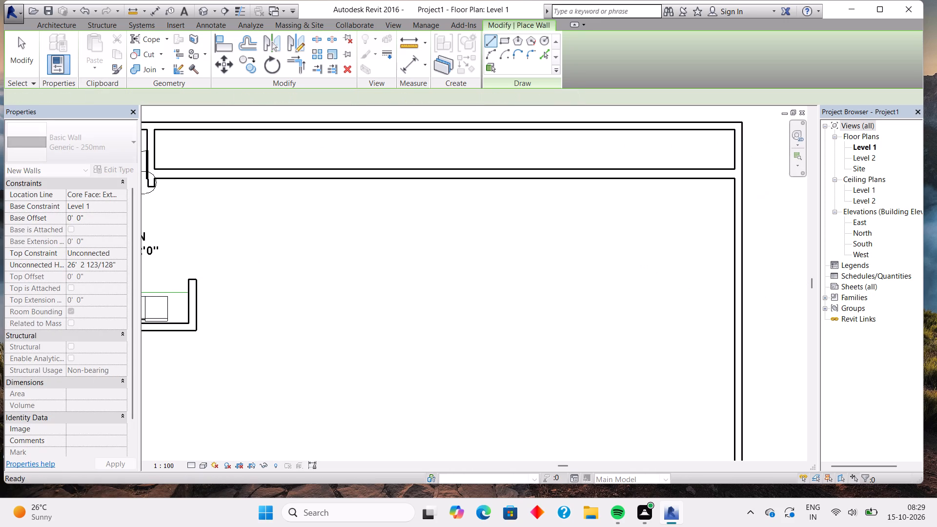
{"action": "key", "text": "Escape"}
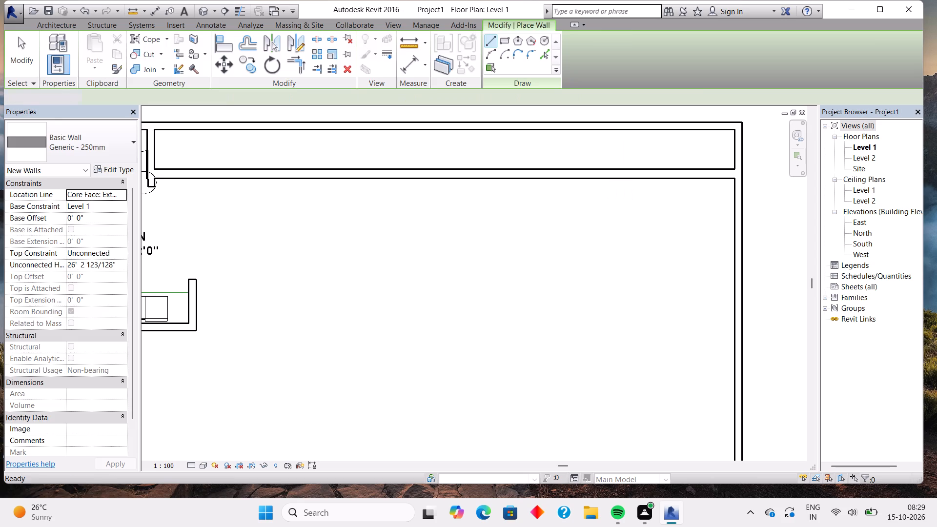
Nudge the new horizontal partition east of the store three increments south.
{"action": "left_click", "coordinate": [605, 176]}
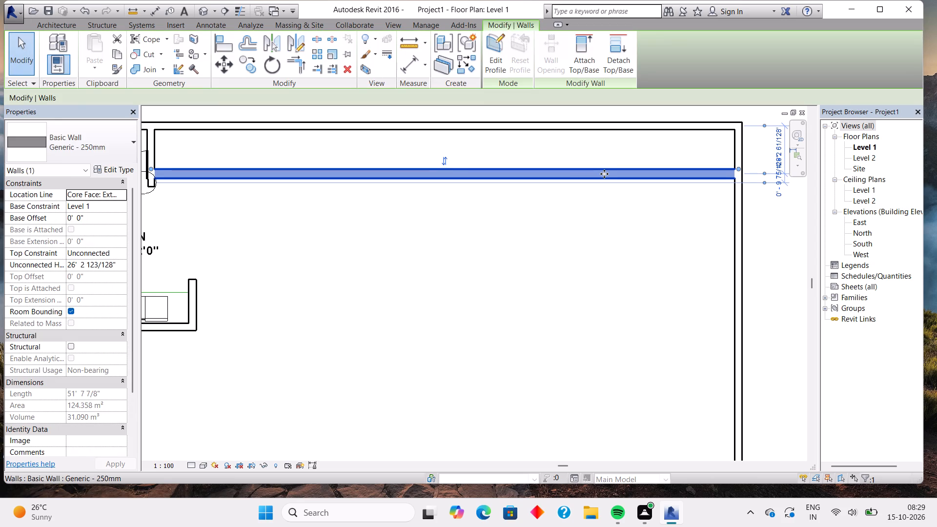
{"action": "key", "text": "Down"}
{"action": "key", "text": "Down"}
{"action": "key", "text": "Down"}
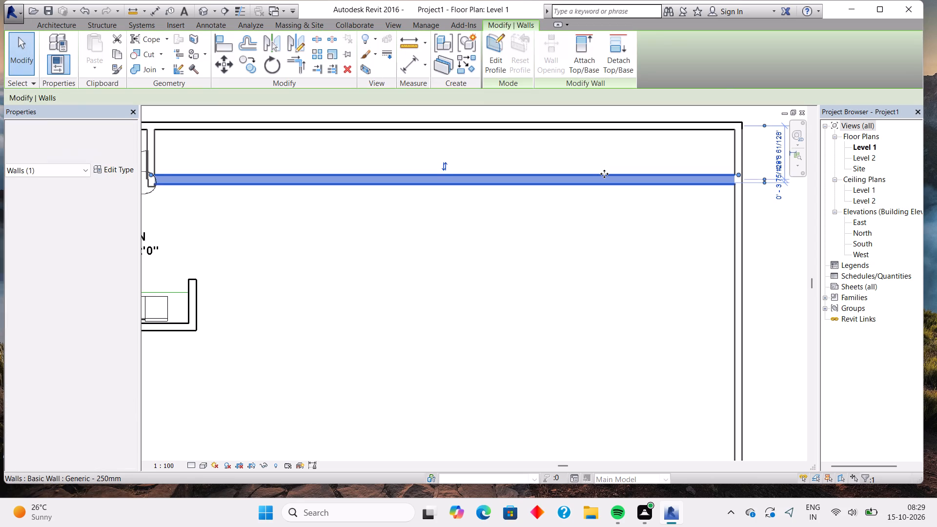
{"action": "key", "text": "Escape"}
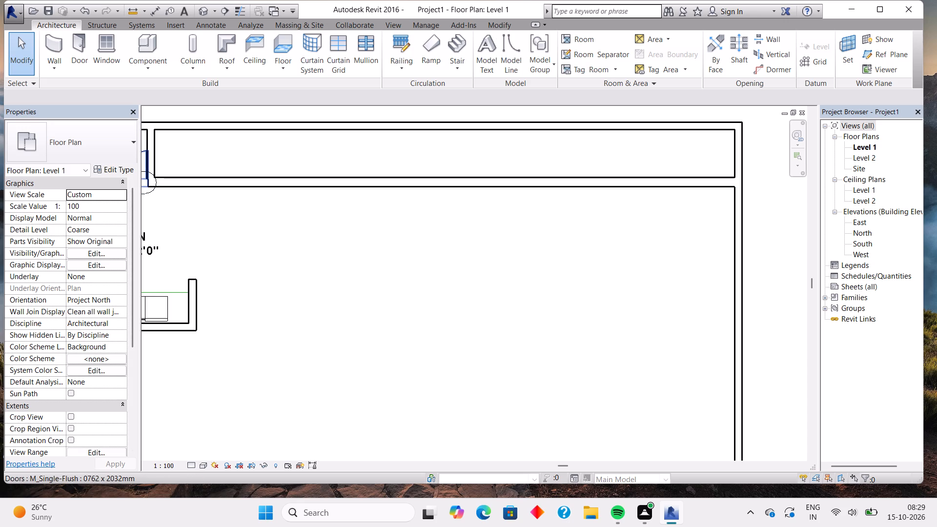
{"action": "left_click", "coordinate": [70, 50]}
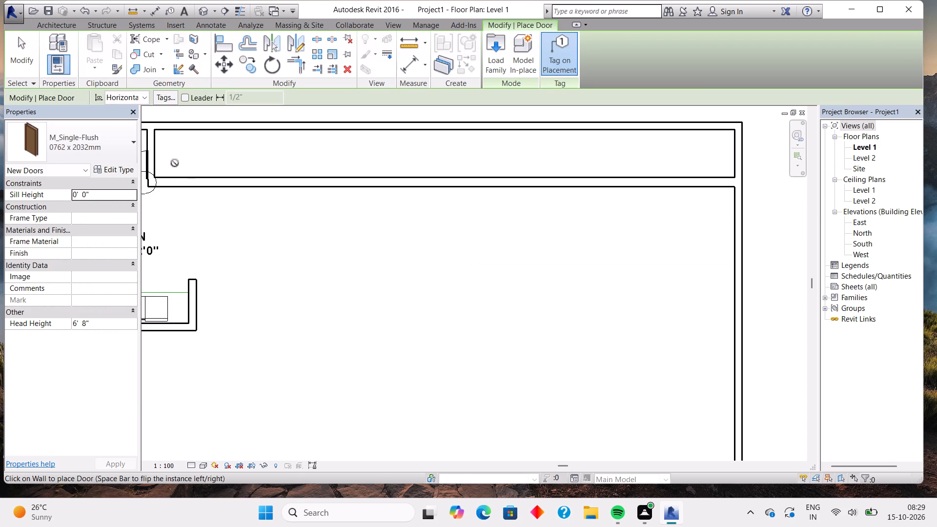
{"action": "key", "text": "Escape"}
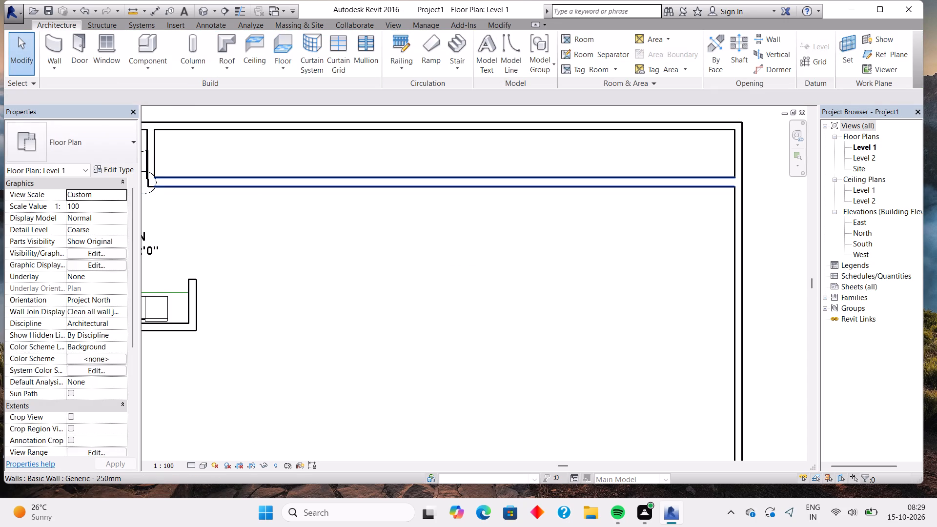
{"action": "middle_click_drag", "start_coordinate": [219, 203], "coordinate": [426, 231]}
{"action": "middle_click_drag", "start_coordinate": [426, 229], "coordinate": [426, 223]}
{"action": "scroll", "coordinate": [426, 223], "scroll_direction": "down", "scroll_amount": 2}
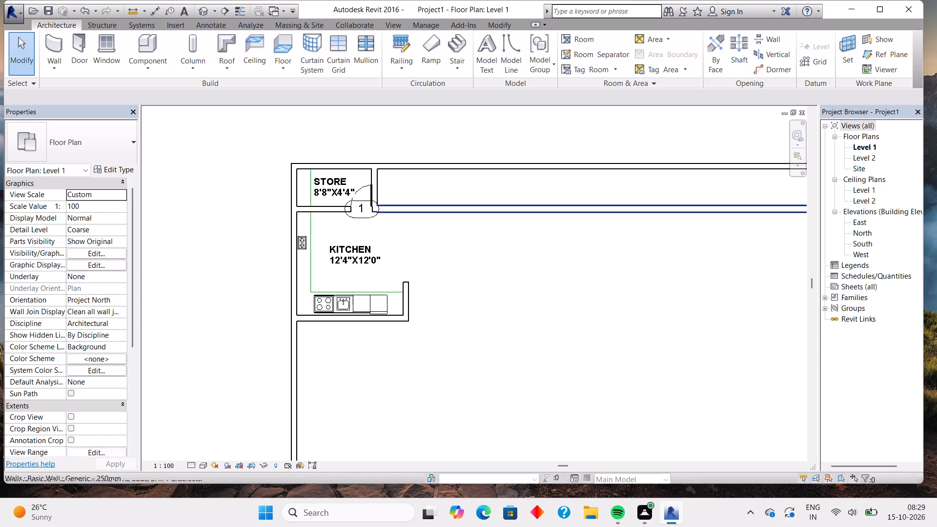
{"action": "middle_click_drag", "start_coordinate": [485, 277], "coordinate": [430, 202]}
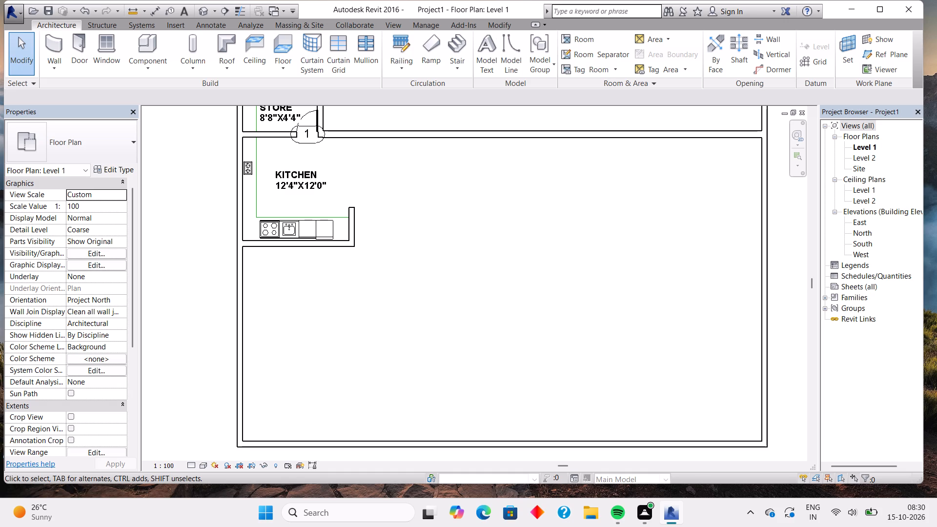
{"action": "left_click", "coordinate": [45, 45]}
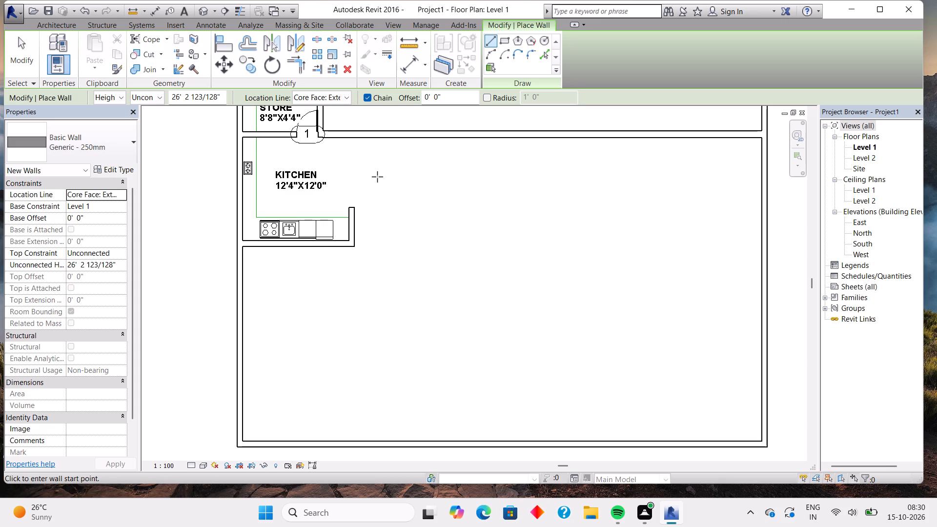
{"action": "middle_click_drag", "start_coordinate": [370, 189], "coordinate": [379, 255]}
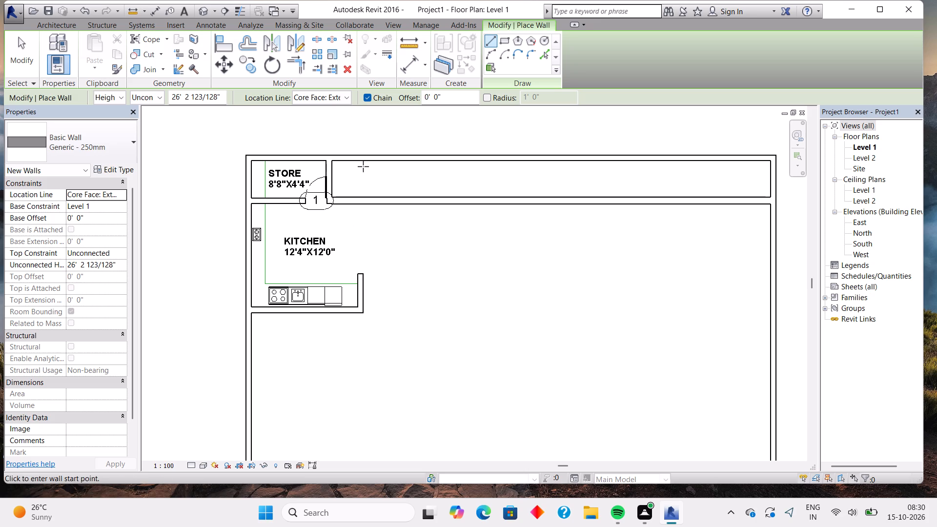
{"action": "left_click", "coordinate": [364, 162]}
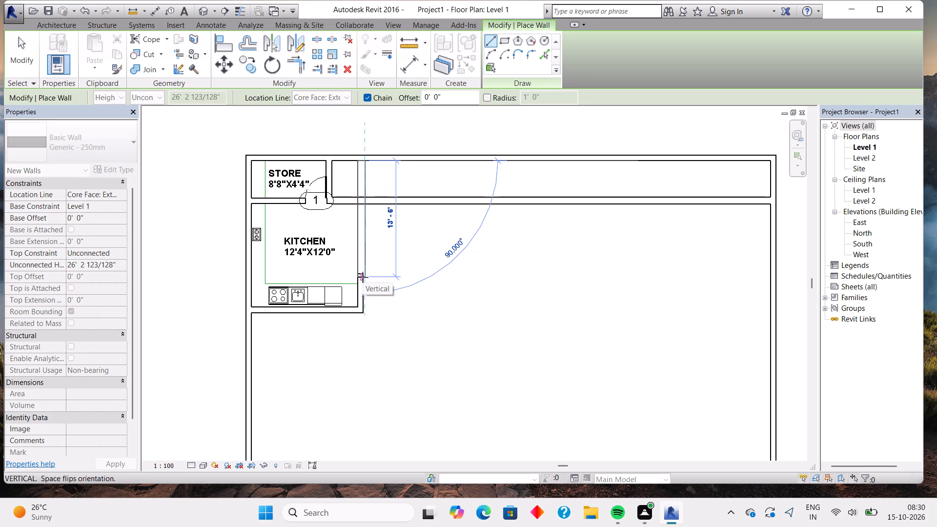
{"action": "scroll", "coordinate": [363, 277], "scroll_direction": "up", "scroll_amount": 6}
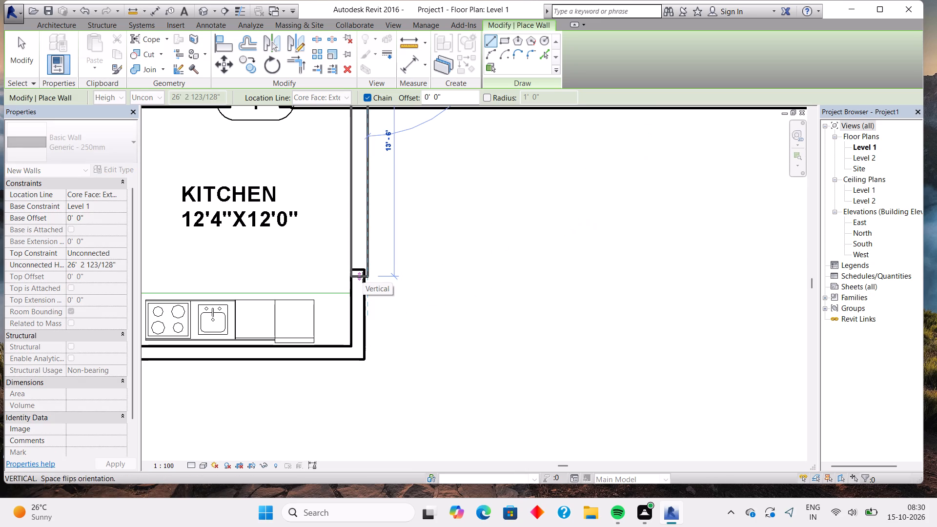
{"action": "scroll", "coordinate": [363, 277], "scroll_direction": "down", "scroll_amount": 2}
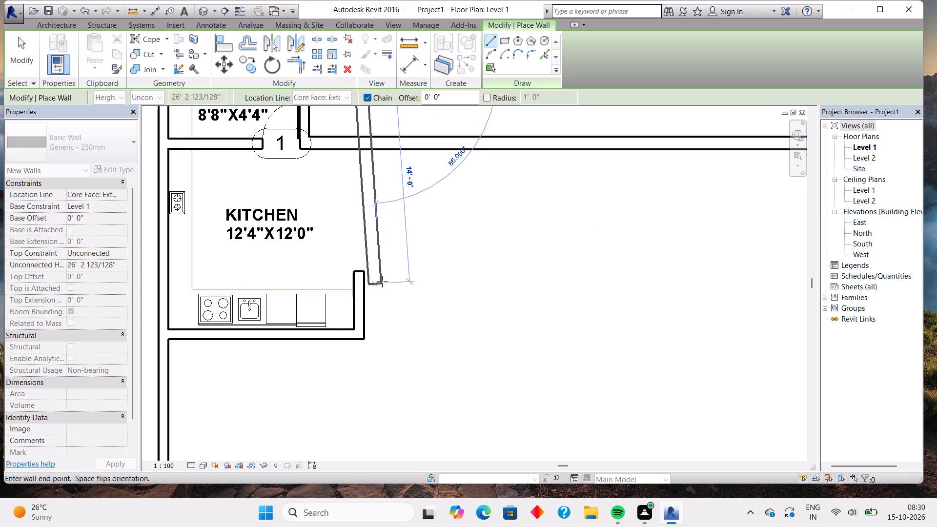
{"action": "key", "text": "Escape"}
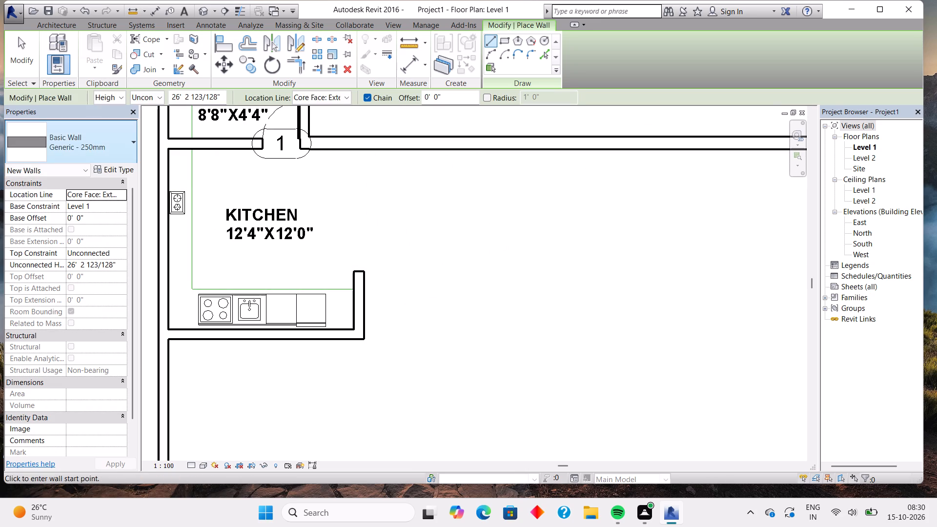
Set the wall type for the next partition to Generic - 200mm.
{"action": "left_click", "coordinate": [106, 150]}
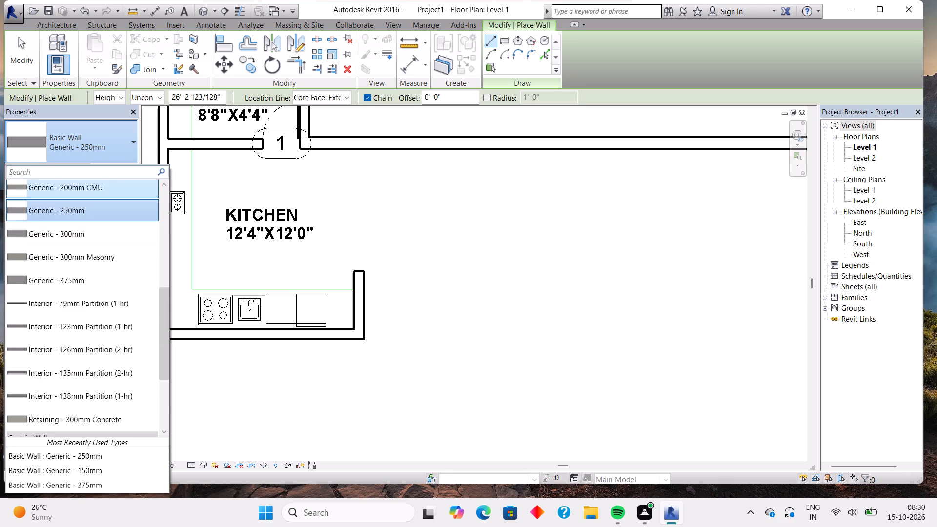
{"action": "scroll", "coordinate": [106, 192], "scroll_direction": "up", "scroll_amount": 2}
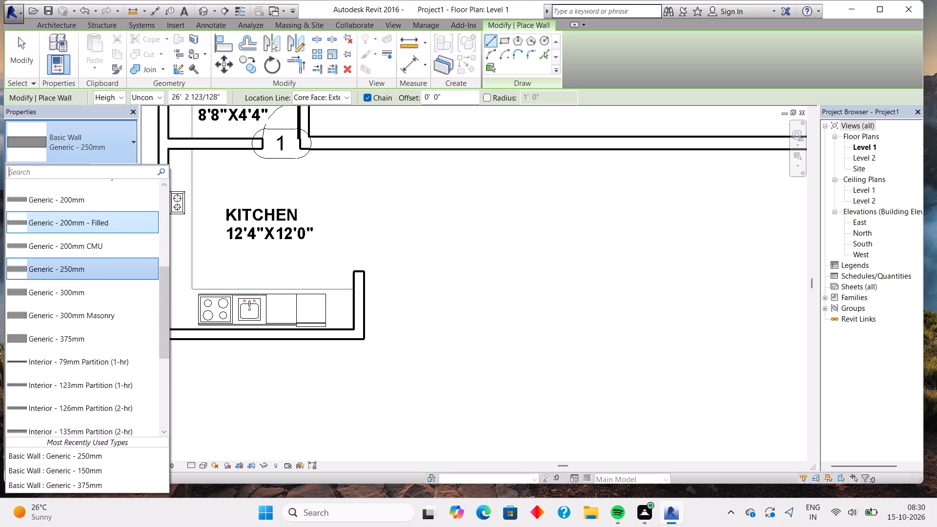
{"action": "left_click", "coordinate": [106, 193]}
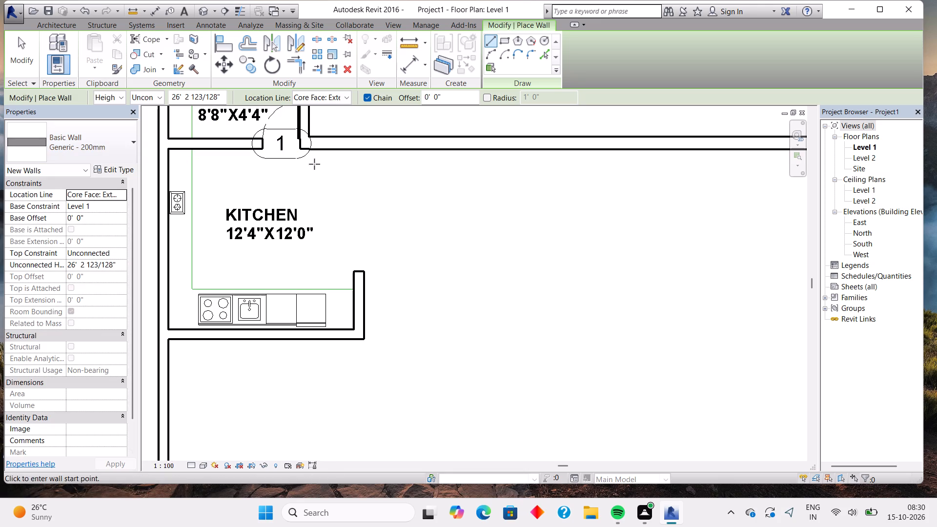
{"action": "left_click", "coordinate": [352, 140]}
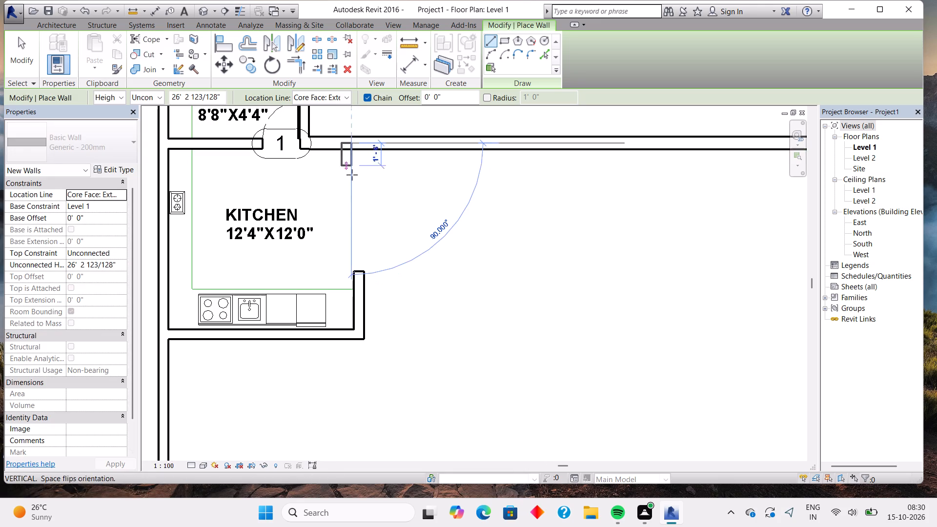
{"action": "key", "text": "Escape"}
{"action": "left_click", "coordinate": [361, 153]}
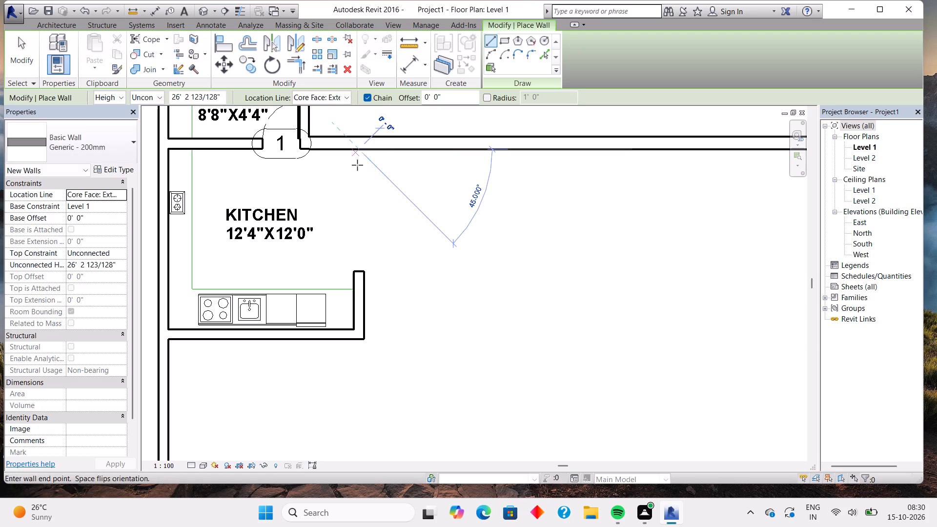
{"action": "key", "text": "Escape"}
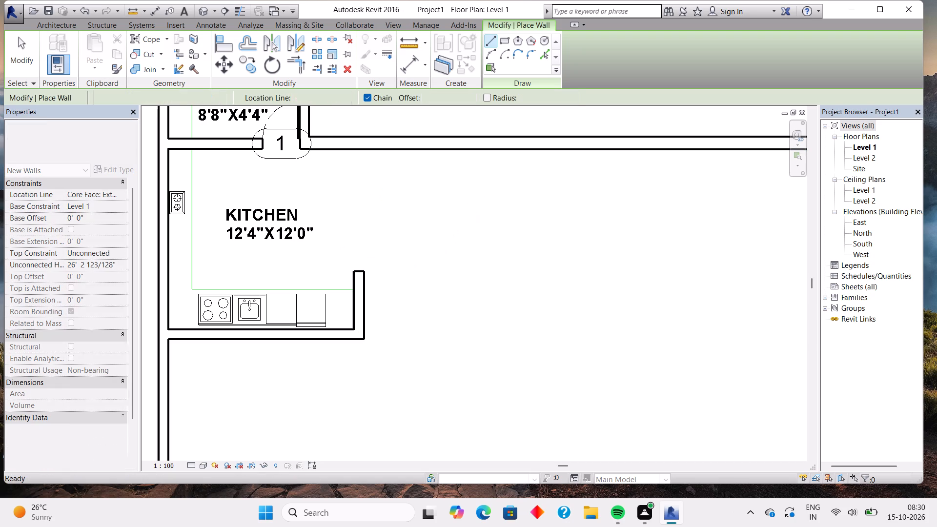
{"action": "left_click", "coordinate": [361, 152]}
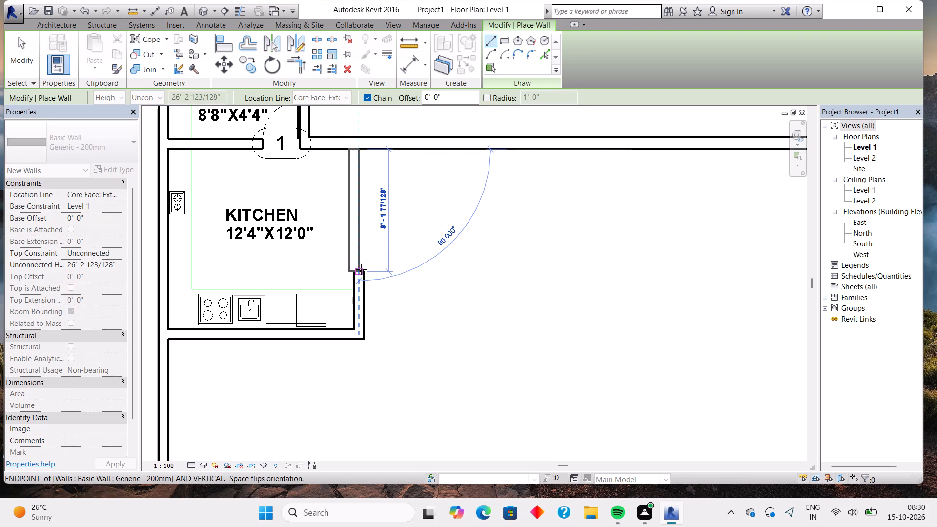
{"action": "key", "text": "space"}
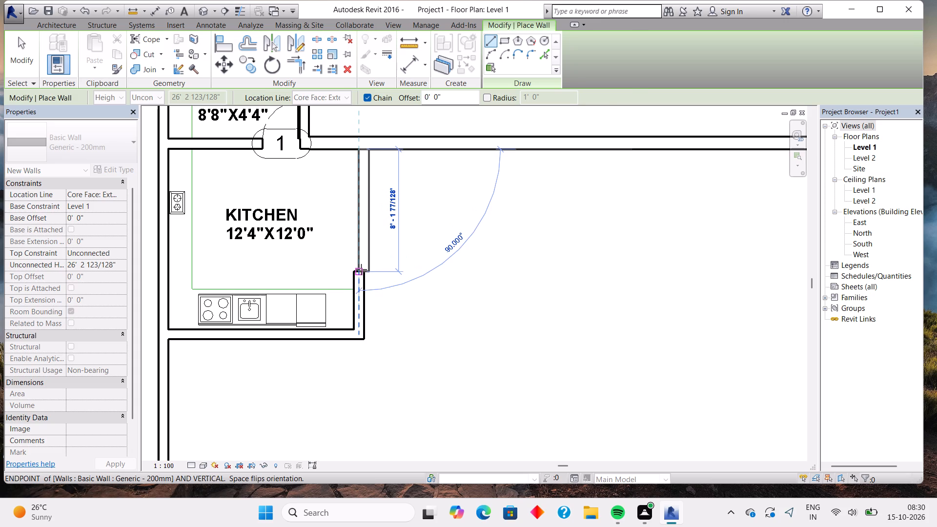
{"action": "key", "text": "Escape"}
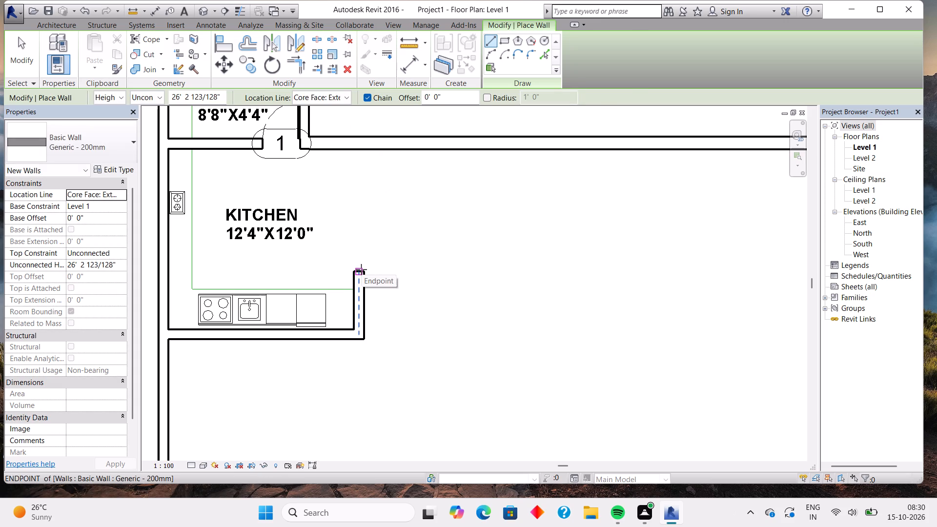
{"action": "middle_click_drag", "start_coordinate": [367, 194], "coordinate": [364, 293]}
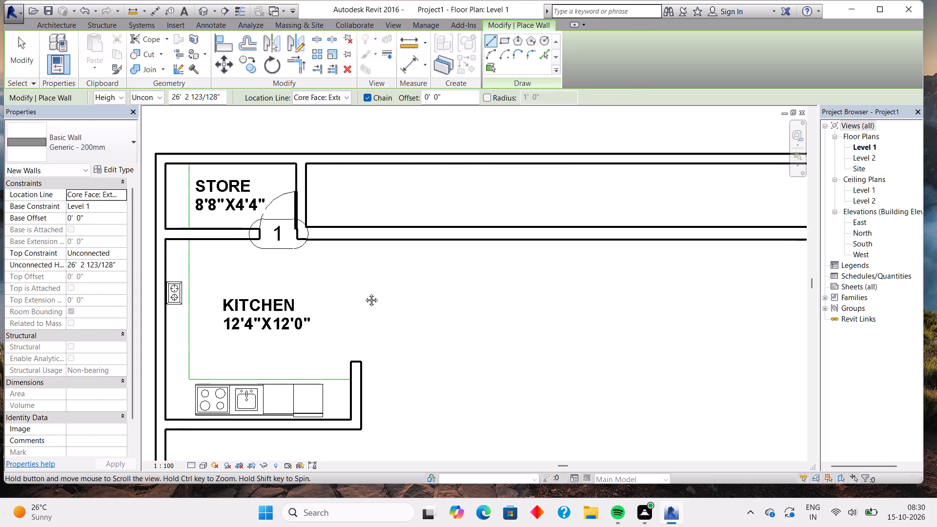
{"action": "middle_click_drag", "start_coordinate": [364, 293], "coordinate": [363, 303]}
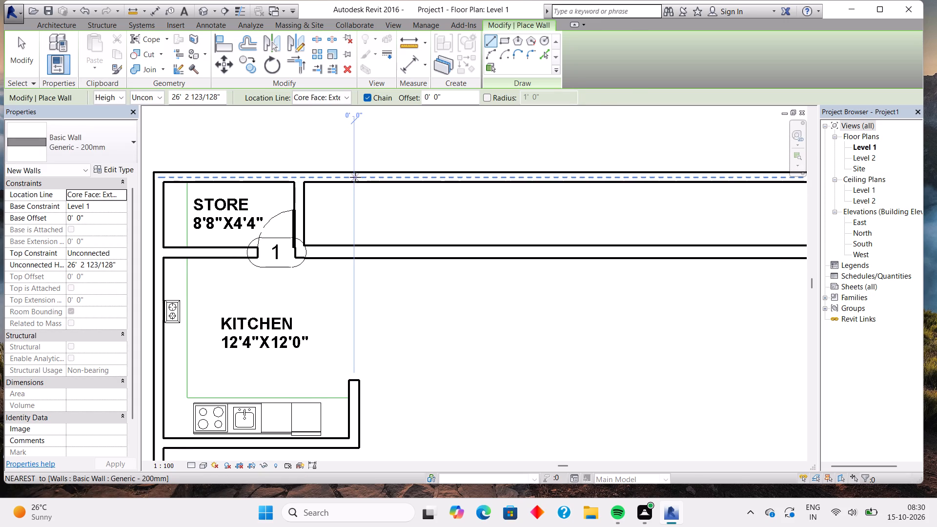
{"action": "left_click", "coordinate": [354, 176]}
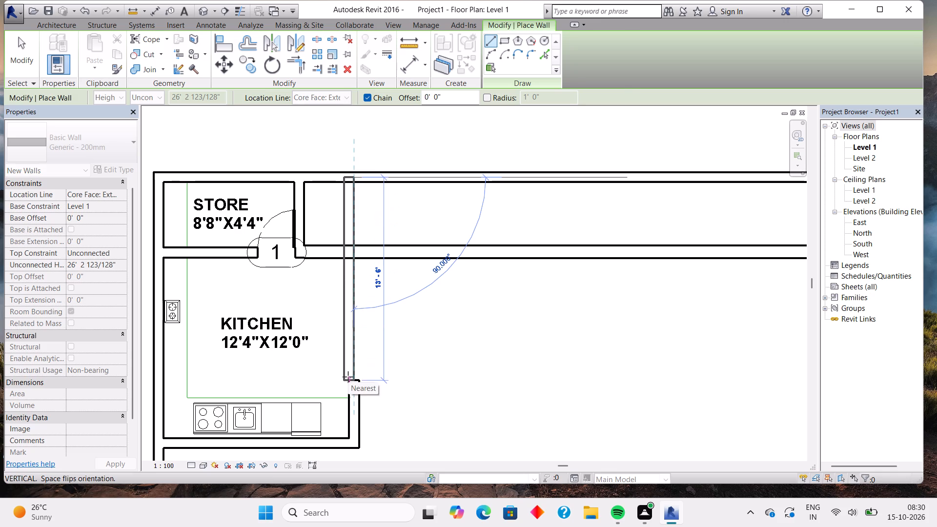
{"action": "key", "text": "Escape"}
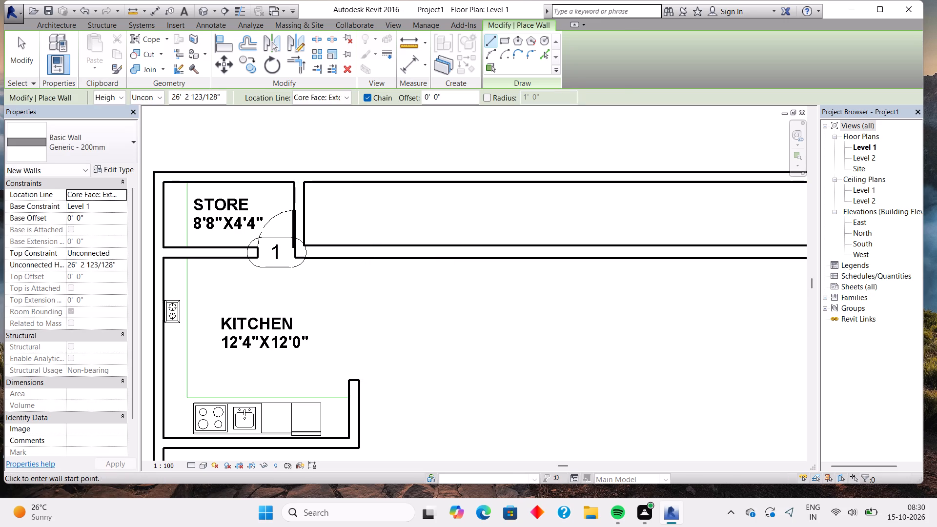
Set the location line for new walls to Core Face: Interior.
{"action": "left_click", "coordinate": [328, 93]}
{"action": "left_click", "coordinate": [332, 157]}
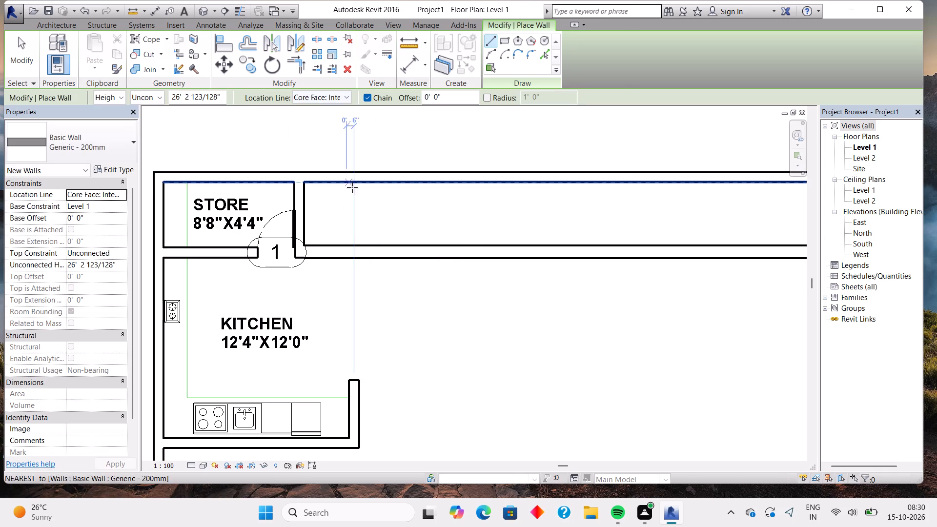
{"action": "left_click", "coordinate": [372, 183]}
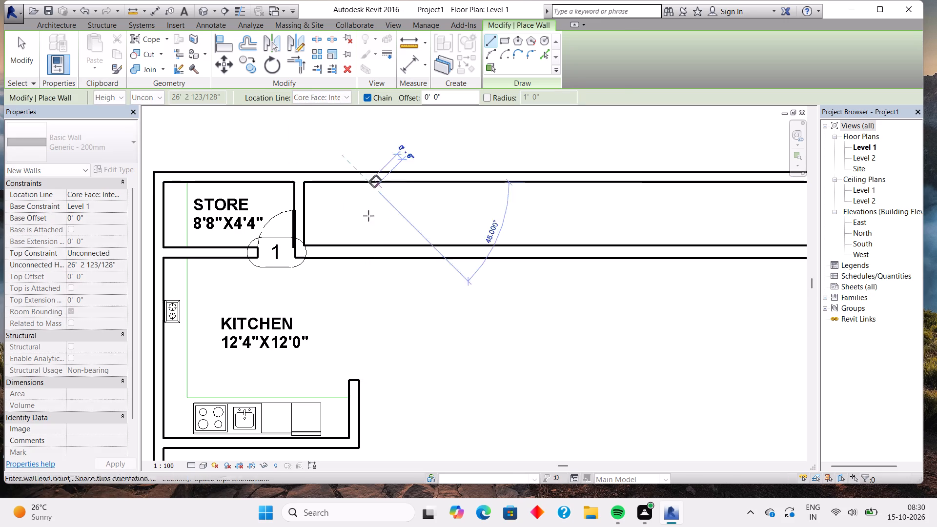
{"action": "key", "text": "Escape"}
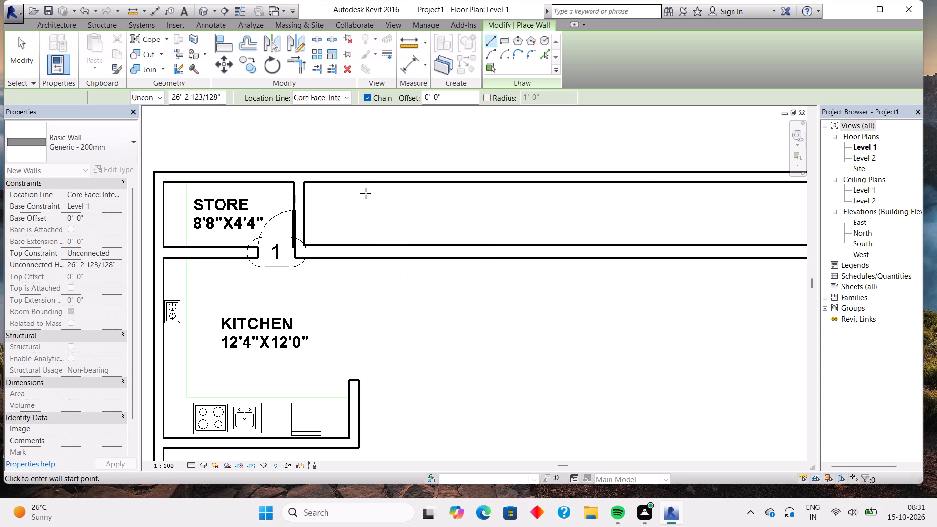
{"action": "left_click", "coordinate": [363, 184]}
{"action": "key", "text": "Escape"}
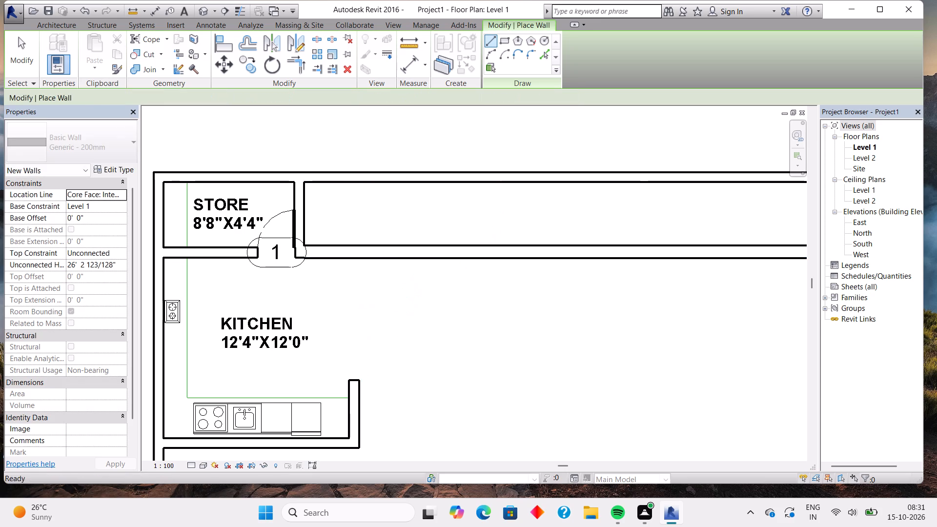
Draw a vertical wall 13' 6" long from the north wall to the kitchen's short east wall, with its thickness on the kitchen side.
{"action": "left_click", "coordinate": [362, 182]}
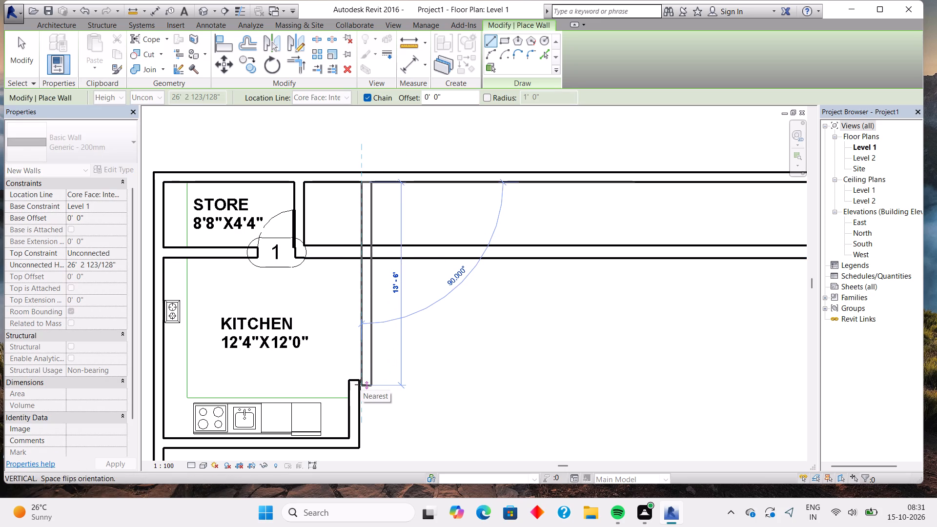
{"action": "key", "text": "space"}
{"action": "key", "text": "space"}
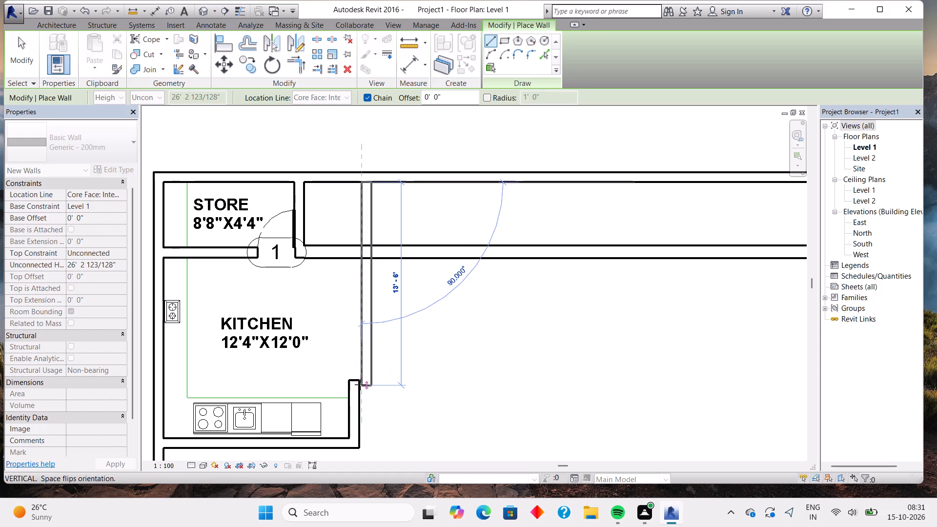
{"action": "key", "text": "space"}
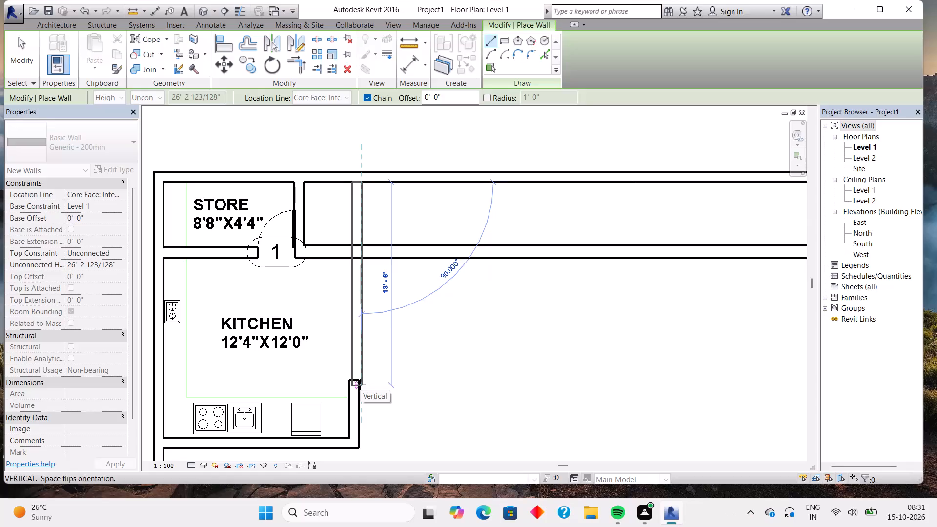
{"action": "left_click", "coordinate": [360, 385]}
{"action": "key", "text": "Escape"}
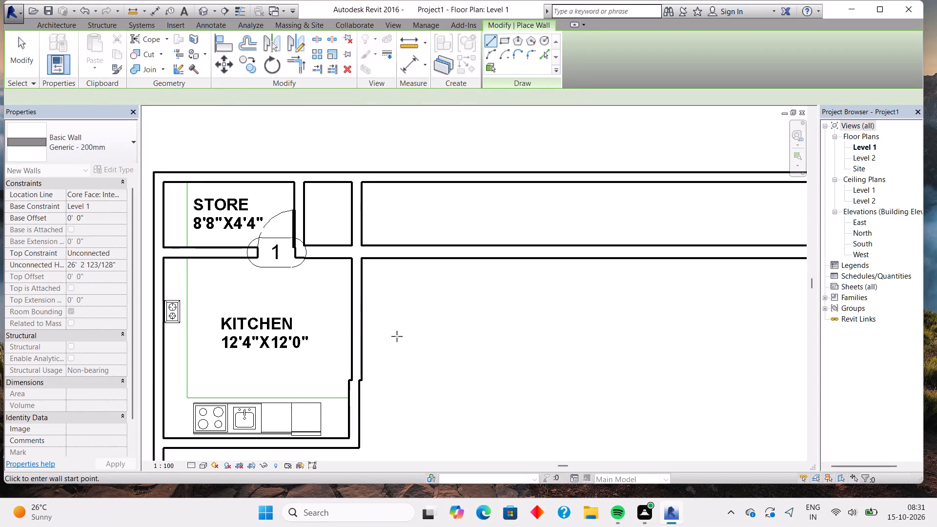
Nudge the new vertical wall one increment west to line up with the kitchen's short east wall.
{"action": "left_click", "coordinate": [361, 323]}
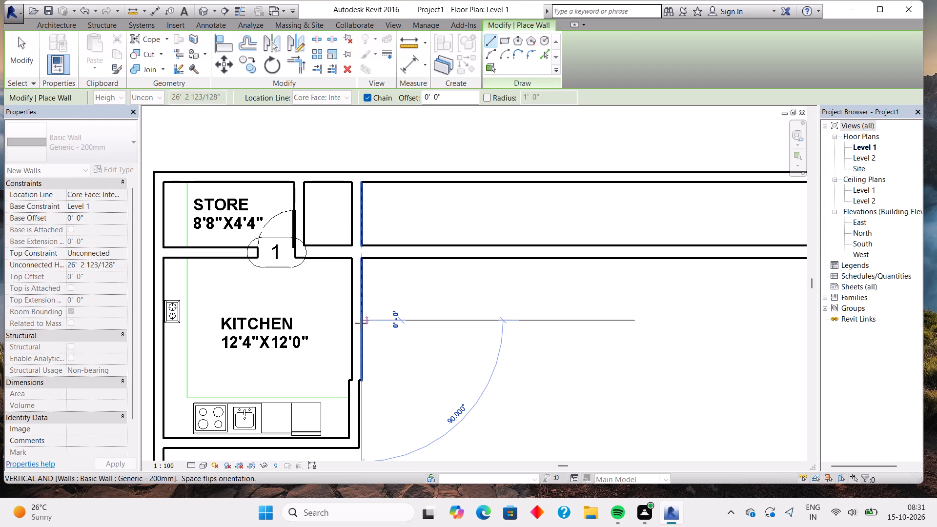
{"action": "key", "text": "Escape"}
{"action": "key", "text": "Escape"}
{"action": "left_click", "coordinate": [361, 323]}
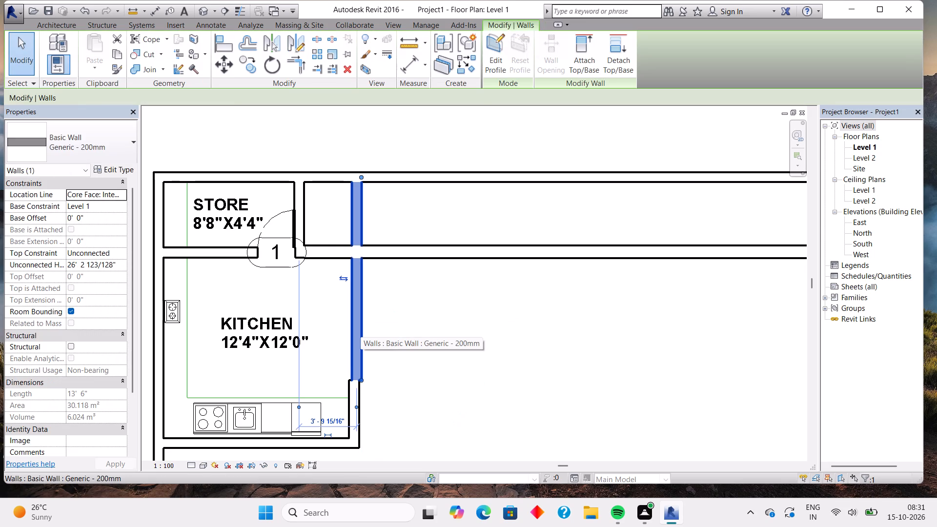
{"action": "key", "text": "Left"}
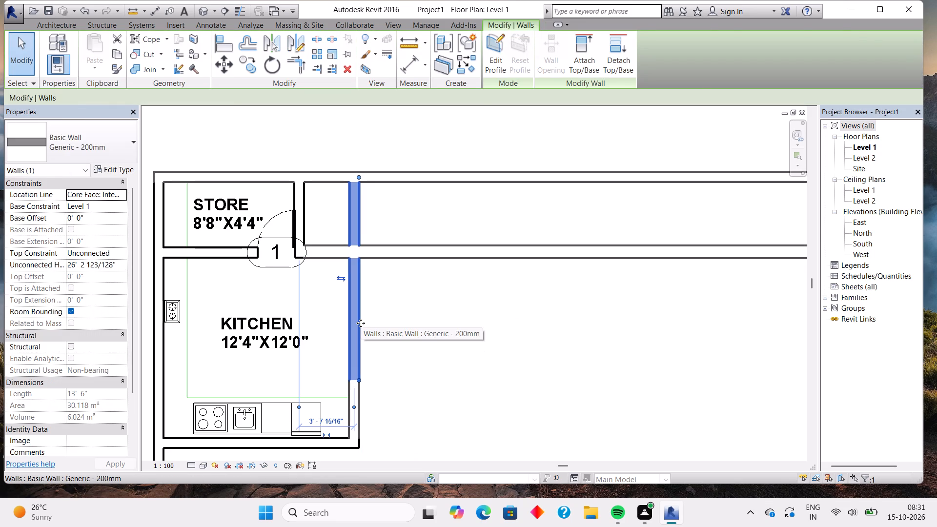
{"action": "key", "text": "Escape"}
Delete the long horizontal Generic - 250mm partition running east from the store.
{"action": "scroll", "coordinate": [380, 342], "scroll_direction": "up", "scroll_amount": 7}
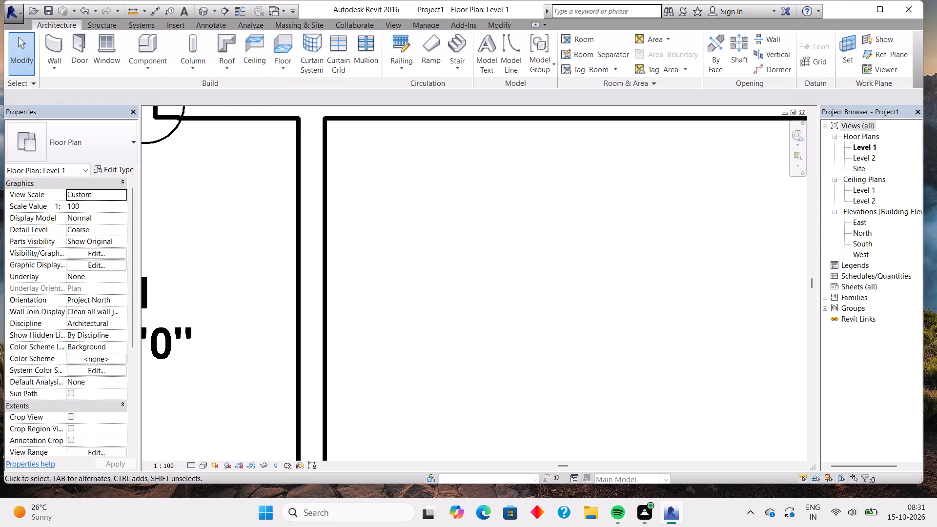
{"action": "scroll", "coordinate": [366, 337], "scroll_direction": "up", "scroll_amount": 2}
{"action": "scroll", "coordinate": [365, 334], "scroll_direction": "down", "scroll_amount": 7}
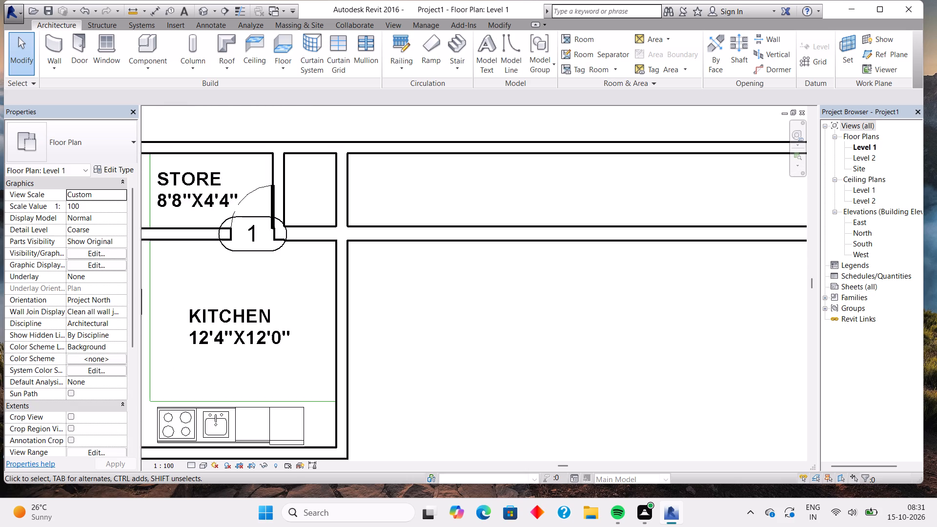
{"action": "scroll", "coordinate": [365, 334], "scroll_direction": "down", "scroll_amount": 6}
{"action": "scroll", "coordinate": [365, 334], "scroll_direction": "up", "scroll_amount": 2}
{"action": "key", "text": "Escape"}
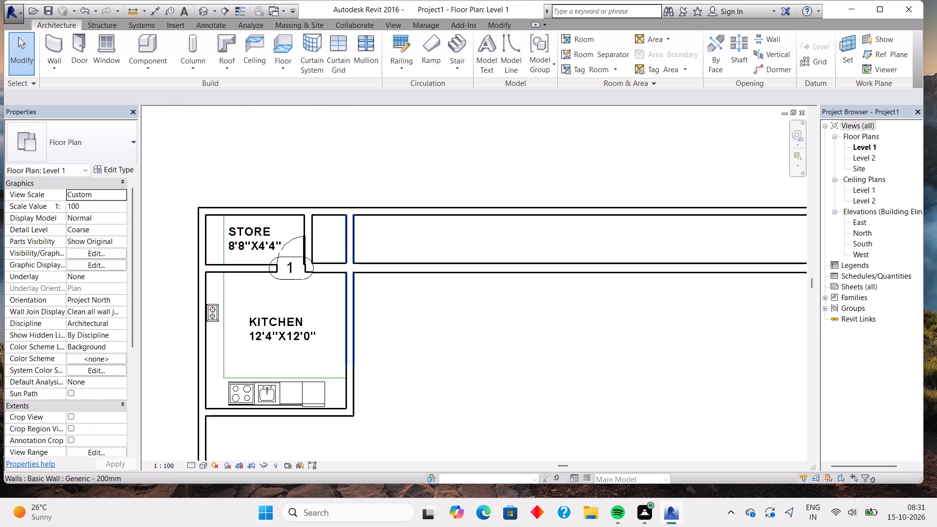
{"action": "left_click", "coordinate": [392, 268]}
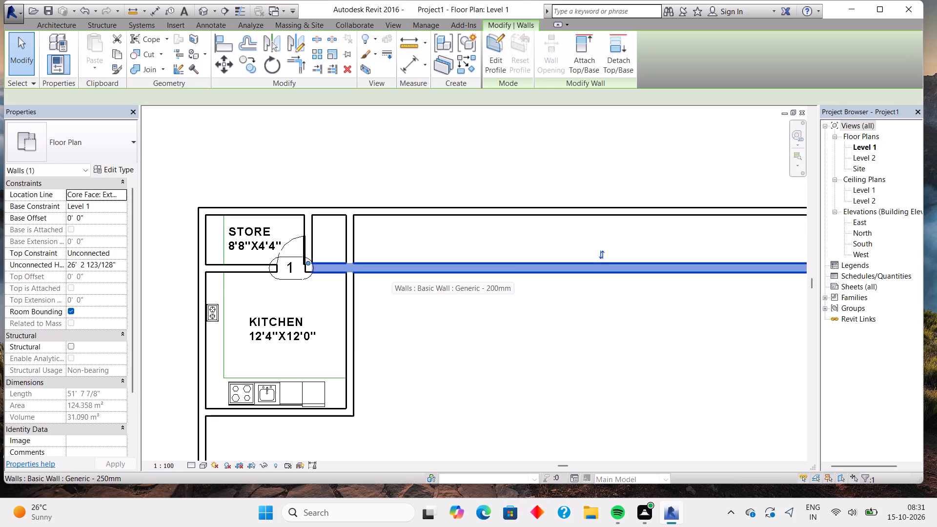
{"action": "key", "text": "Delete"}
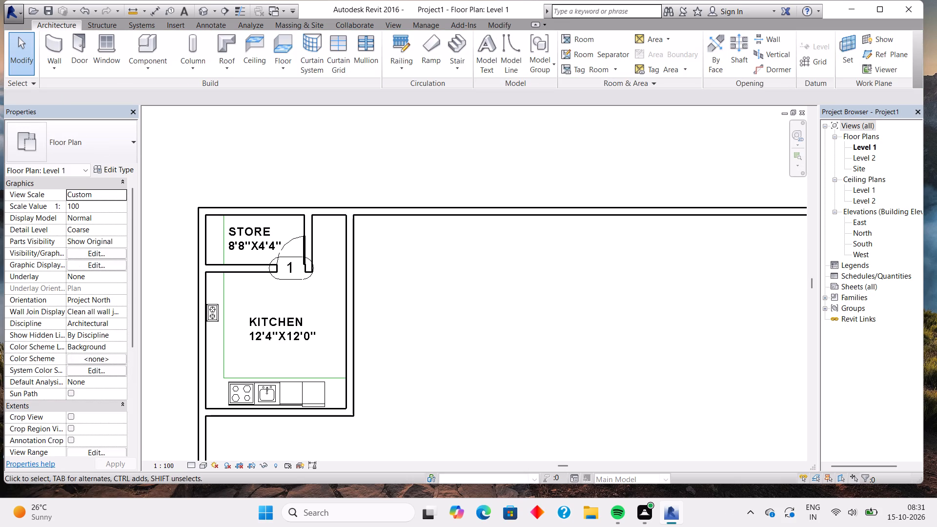
Draw a horizontal Generic - 200mm wall about 49' long from just east of the store, level with its south wall, to the east exterior wall.
{"action": "scroll", "coordinate": [312, 291], "scroll_direction": "up", "scroll_amount": 8}
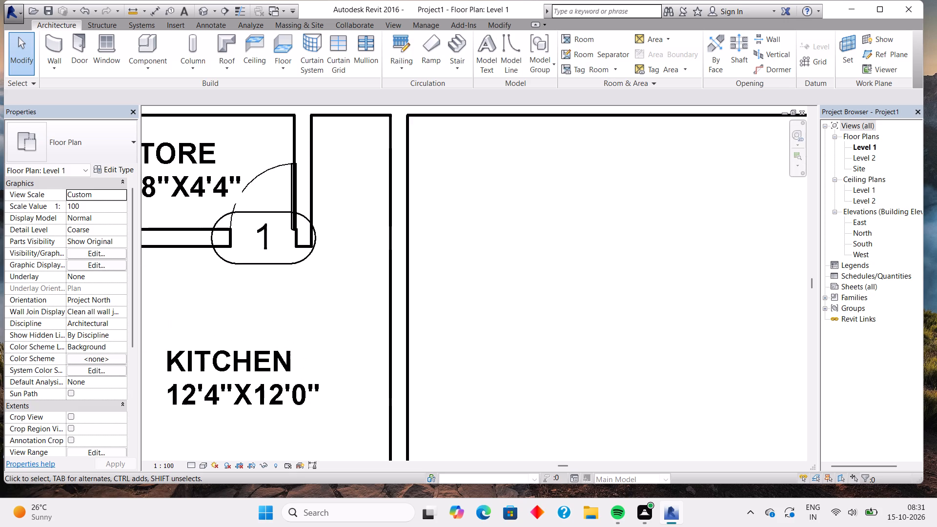
{"action": "scroll", "coordinate": [312, 291], "scroll_direction": "down", "scroll_amount": 4}
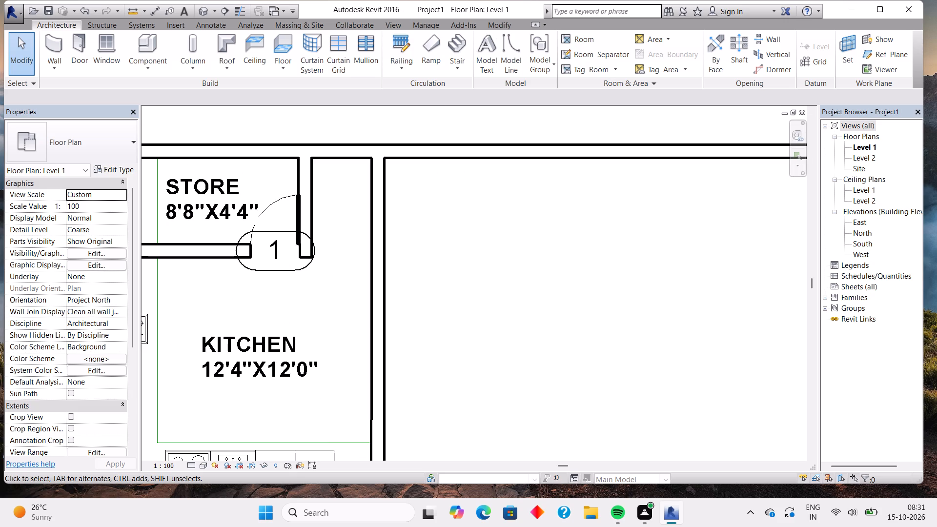
{"action": "scroll", "coordinate": [425, 213], "scroll_direction": "down", "scroll_amount": 4}
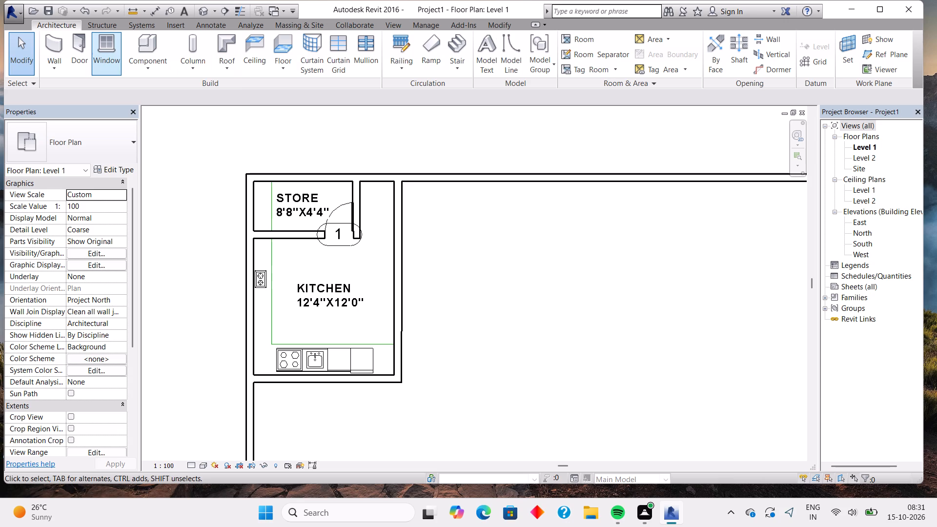
{"action": "left_click", "coordinate": [53, 45]}
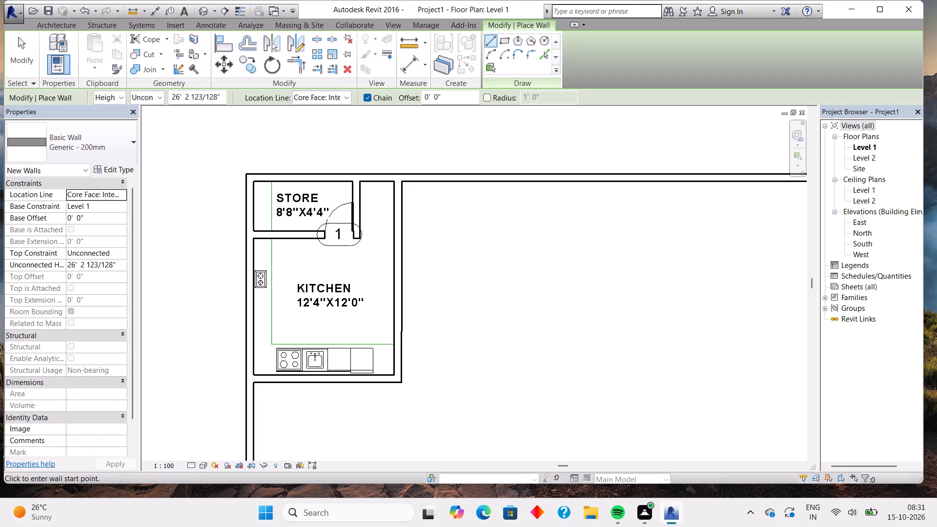
{"action": "middle_click_drag", "start_coordinate": [530, 283], "coordinate": [283, 276]}
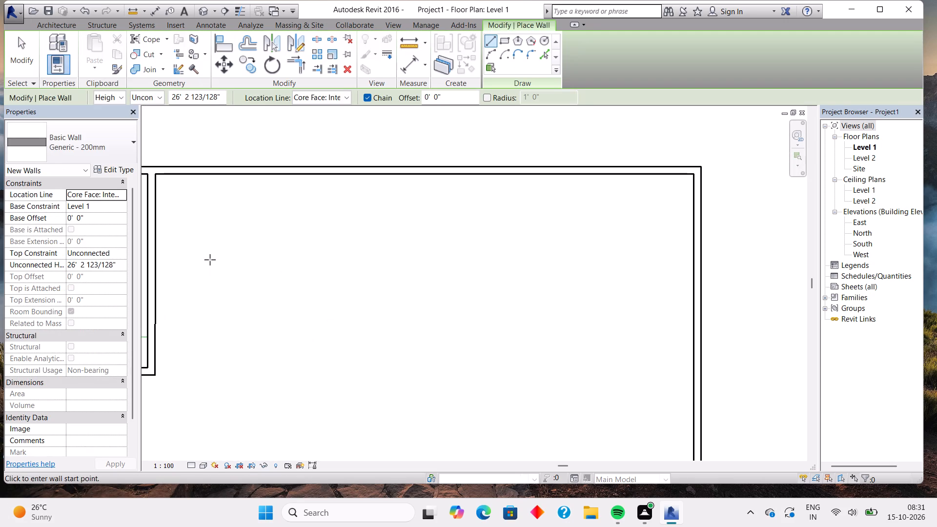
{"action": "middle_click_drag", "start_coordinate": [210, 260], "coordinate": [409, 291]}
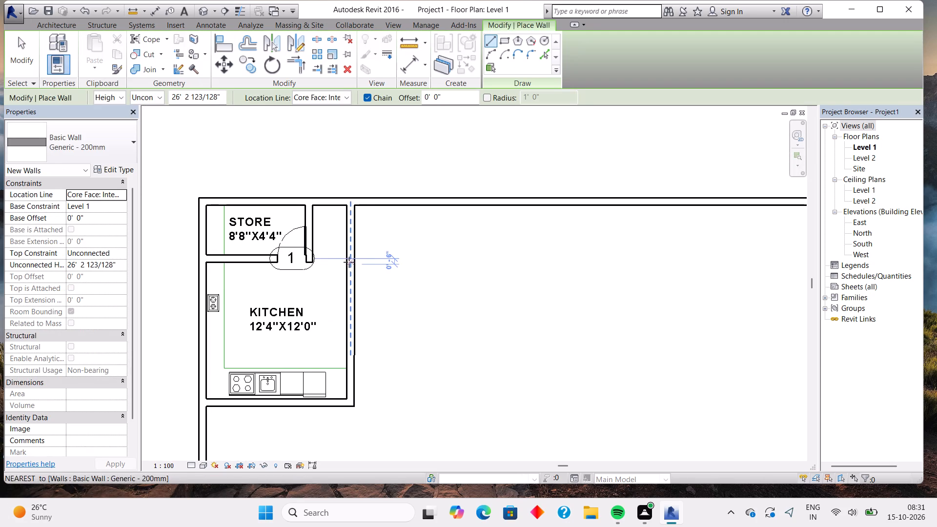
{"action": "left_click", "coordinate": [335, 262]}
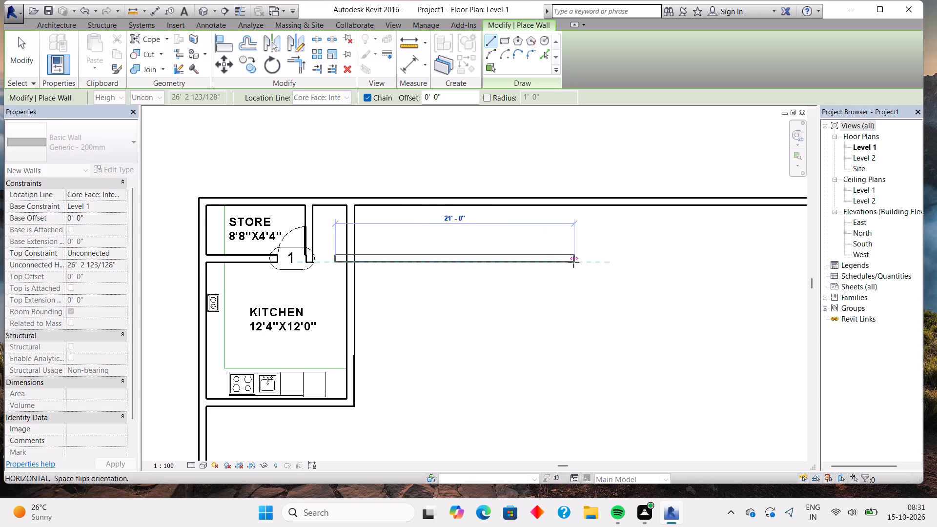
{"action": "middle_click_drag", "start_coordinate": [757, 252], "coordinate": [622, 245]}
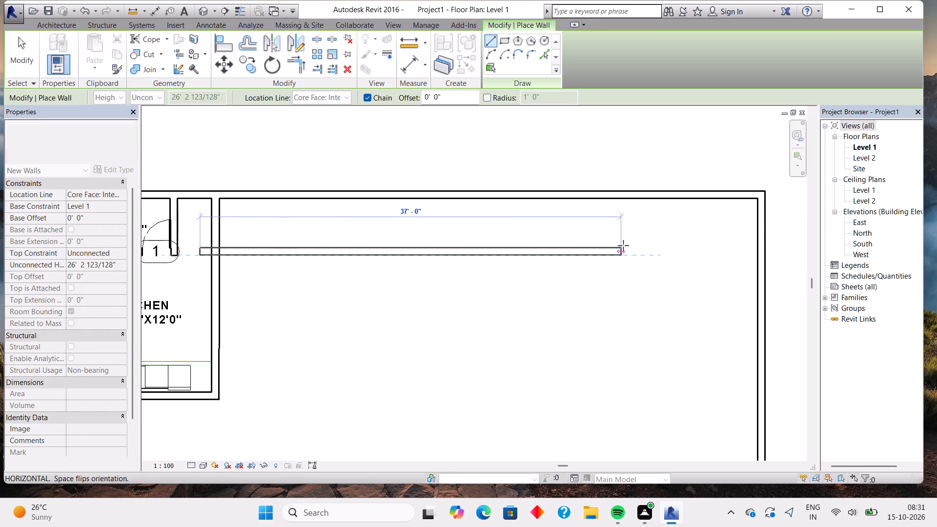
{"action": "left_click", "coordinate": [757, 250]}
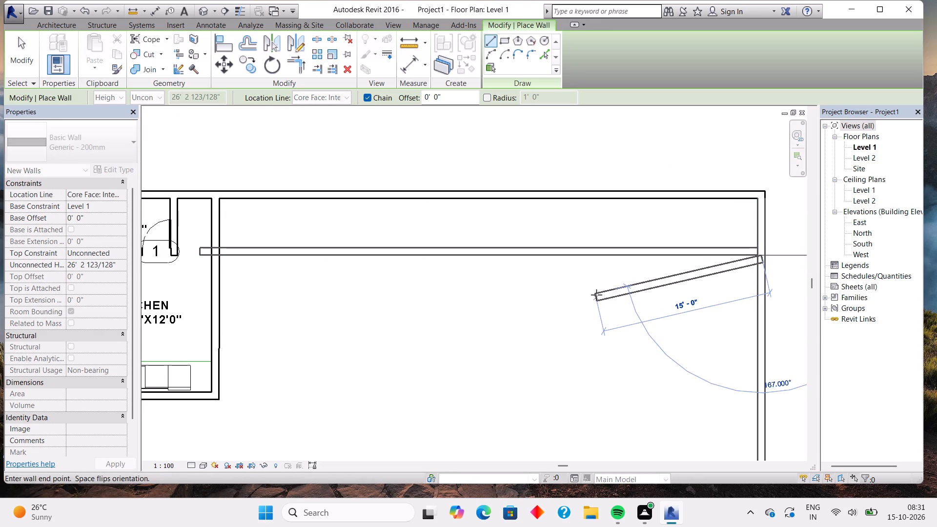
{"action": "key", "text": "Escape"}
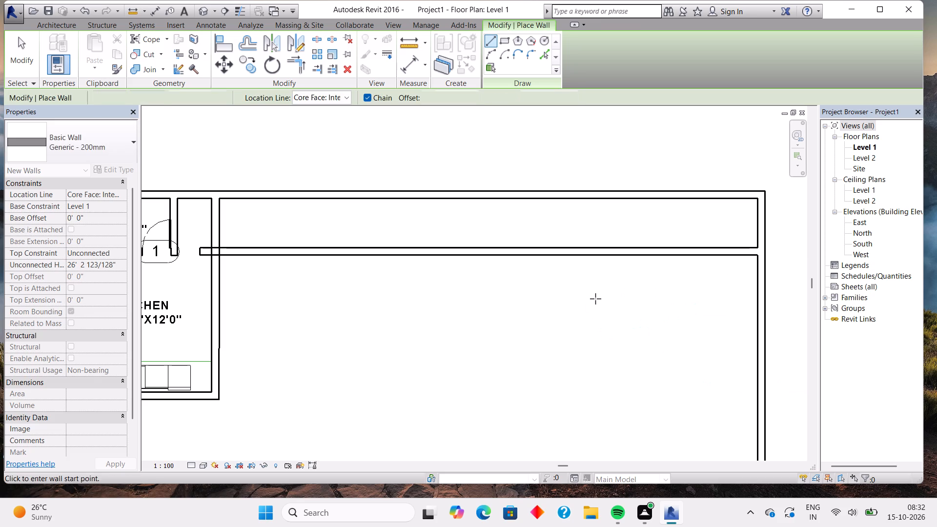
Nudge the new horizontal wall 13 increments east so its west end joins the vertical wall east of the kitchen.
{"action": "middle_click_drag", "start_coordinate": [289, 288], "coordinate": [498, 326]}
{"action": "scroll", "coordinate": [498, 326], "scroll_direction": "up", "scroll_amount": 3}
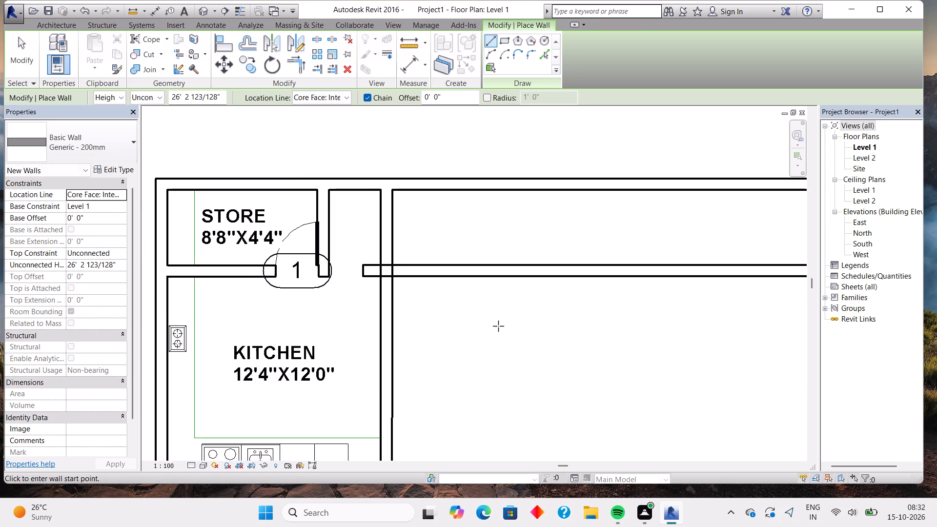
{"action": "scroll", "coordinate": [498, 326], "scroll_direction": "up", "scroll_amount": 5}
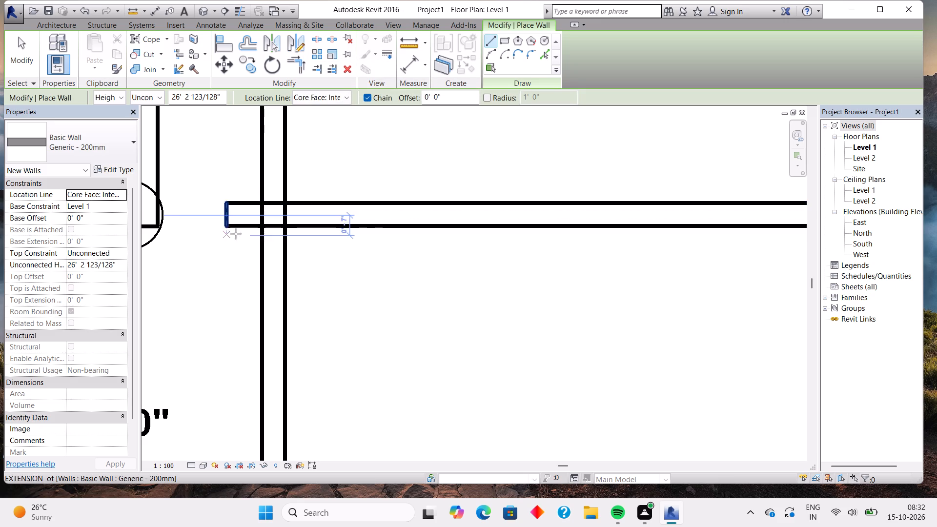
{"action": "left_click", "coordinate": [229, 223]}
{"action": "key", "text": "Escape"}
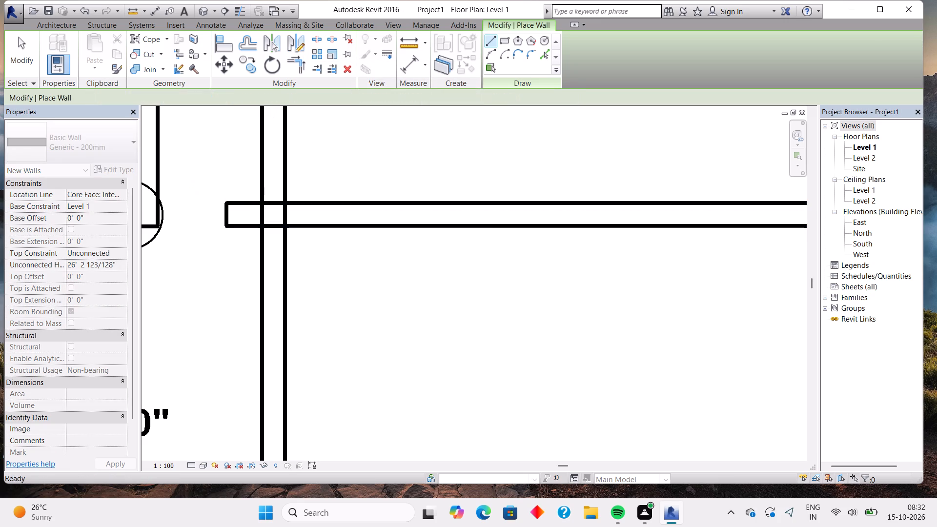
{"action": "key", "text": "Escape"}
{"action": "left_click", "coordinate": [222, 211]}
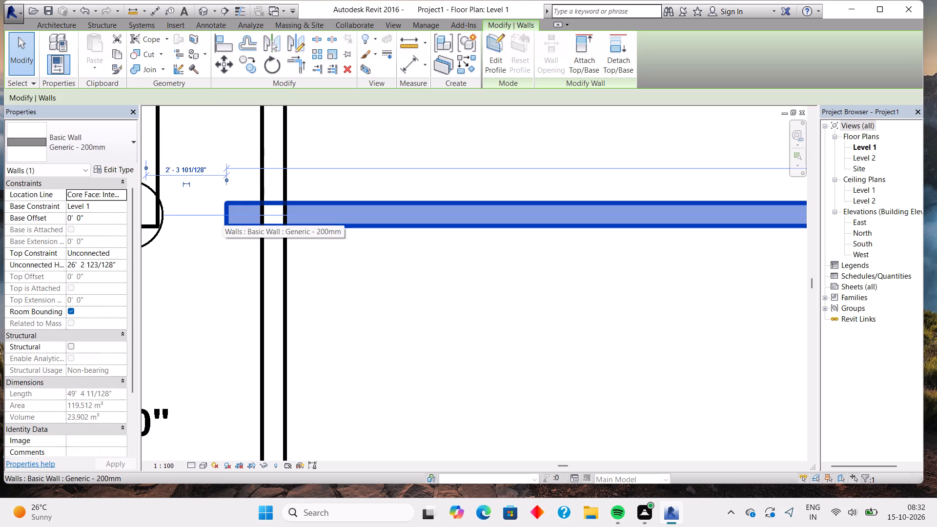
{"action": "key", "text": "Right"}
{"action": "key", "text": "Right"}
{"action": "key", "text": "Right"}
{"action": "key", "text": "Right"}
{"action": "key", "text": "Right"}
{"action": "key", "text": "Right"}
{"action": "key", "text": "Right"}
{"action": "key", "text": "Right"}
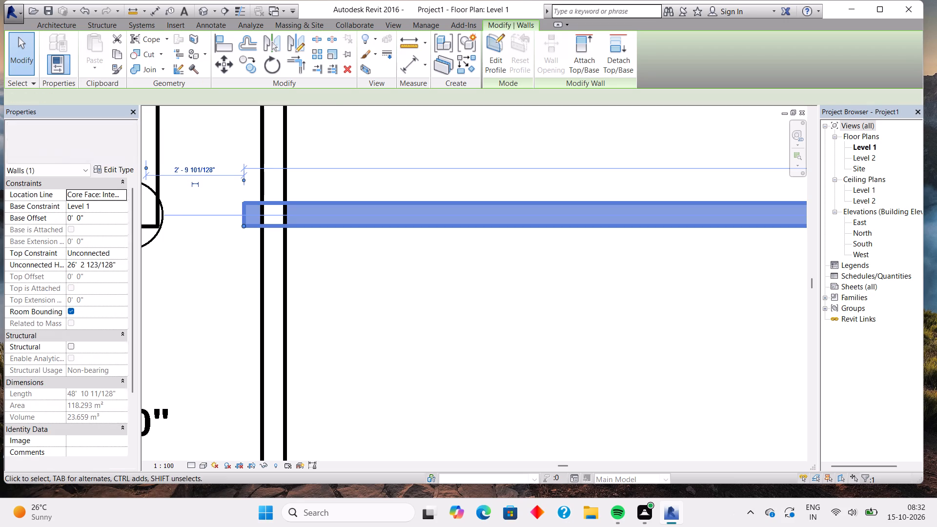
{"action": "key", "text": "Right"}
{"action": "key", "text": "Right"}
{"action": "key", "text": "Right"}
{"action": "key", "text": "Right"}
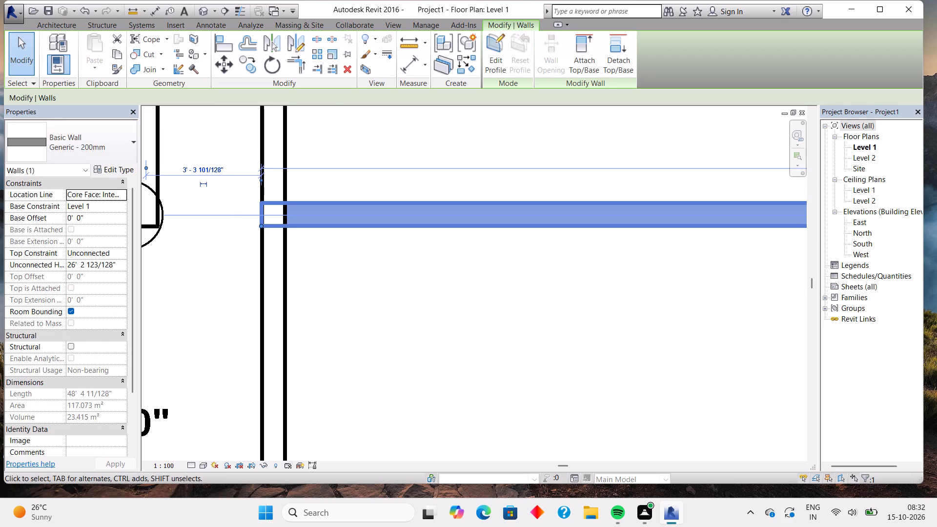
{"action": "key", "text": "Escape"}
{"action": "left_click", "coordinate": [277, 218]}
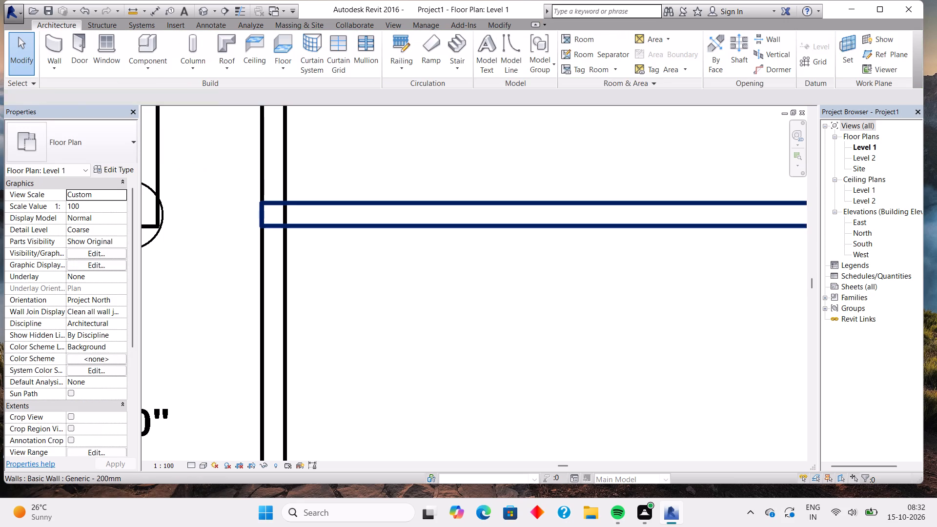
{"action": "key", "text": "Right"}
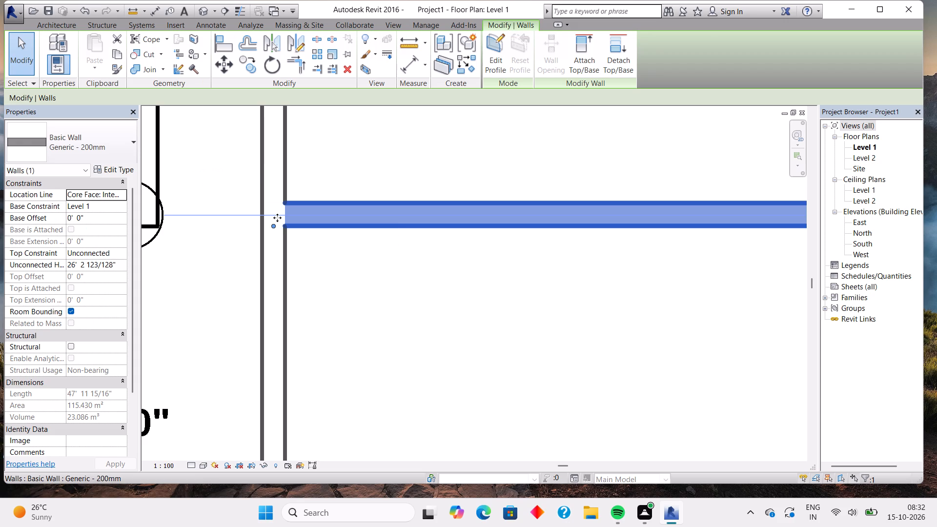
{"action": "key", "text": "Escape"}
Place an M_Single-Flush 0762 x 2032mm door near the north end of the vertical wall, opening from the long strip toward the kitchen side.
{"action": "scroll", "coordinate": [468, 324], "scroll_direction": "down", "scroll_amount": 6}
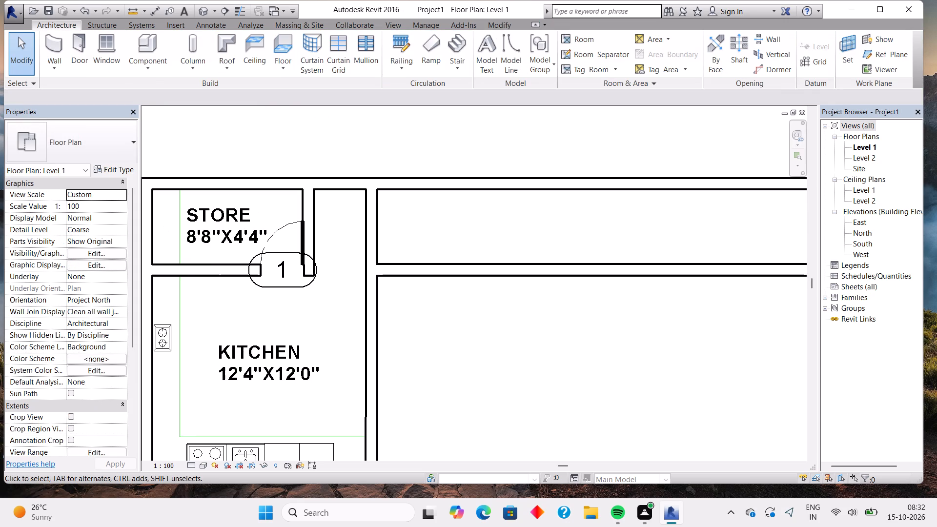
{"action": "scroll", "coordinate": [468, 324], "scroll_direction": "down", "scroll_amount": 2}
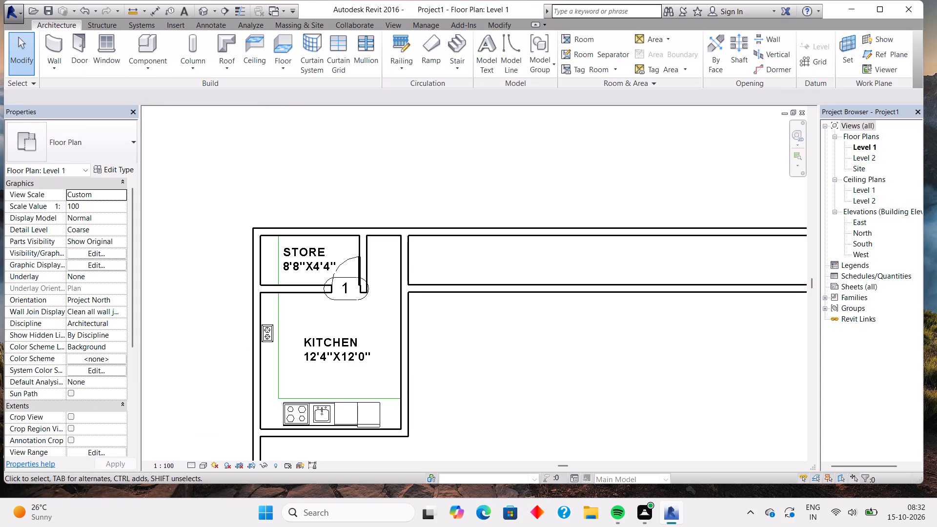
{"action": "left_click", "coordinate": [71, 50]}
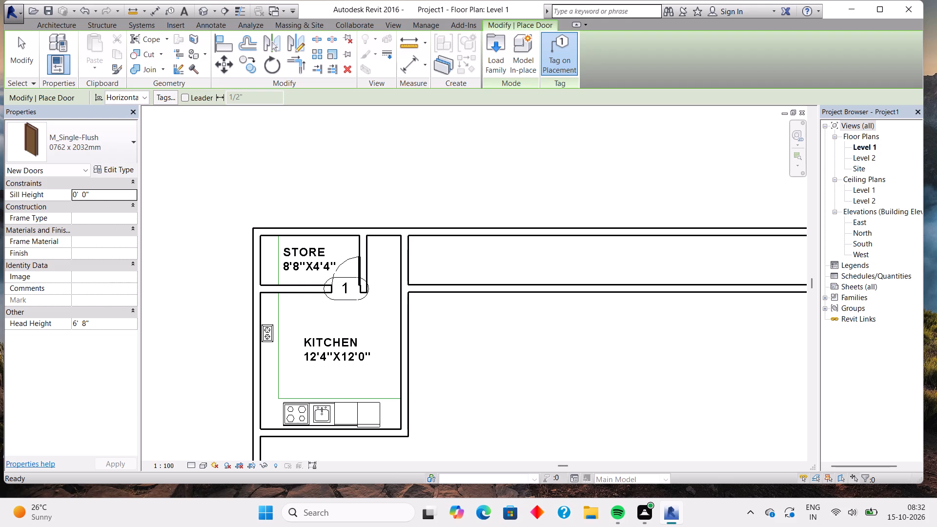
{"action": "left_click", "coordinate": [101, 154]}
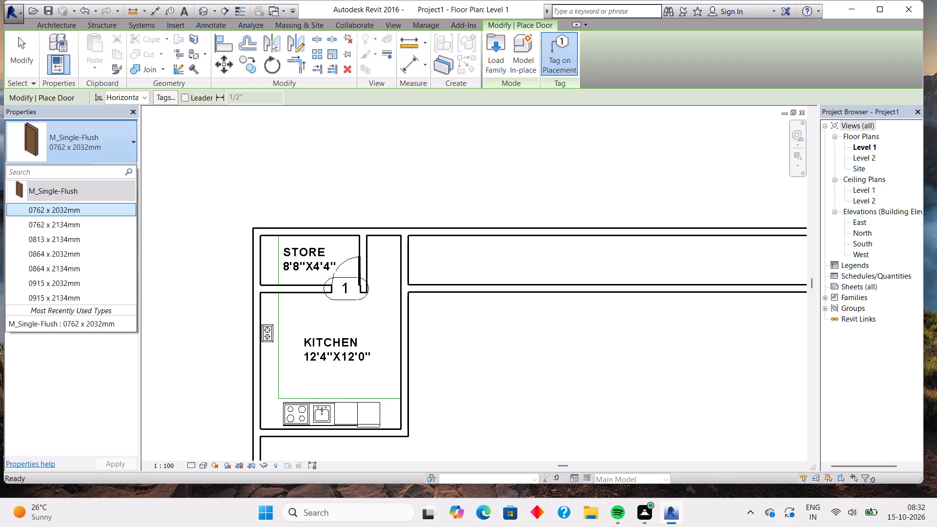
{"action": "left_click", "coordinate": [91, 207]}
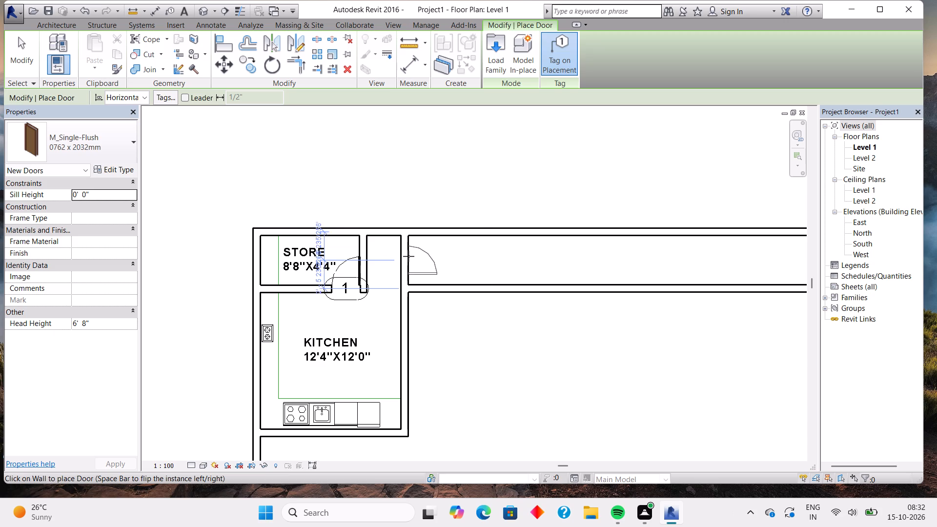
{"action": "left_click", "coordinate": [400, 254]}
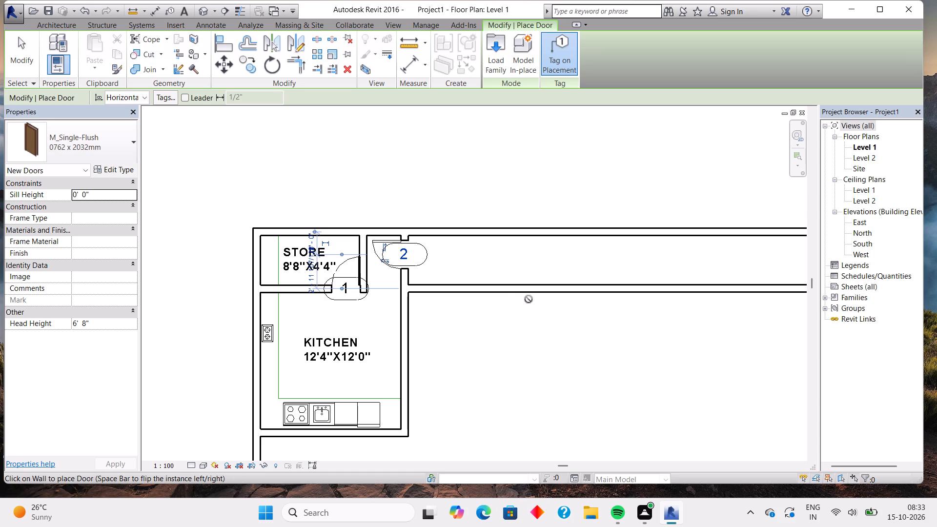
Measure the clear width of the long strip between the north wall and the new horizontal wall.
{"action": "left_click", "coordinate": [406, 68]}
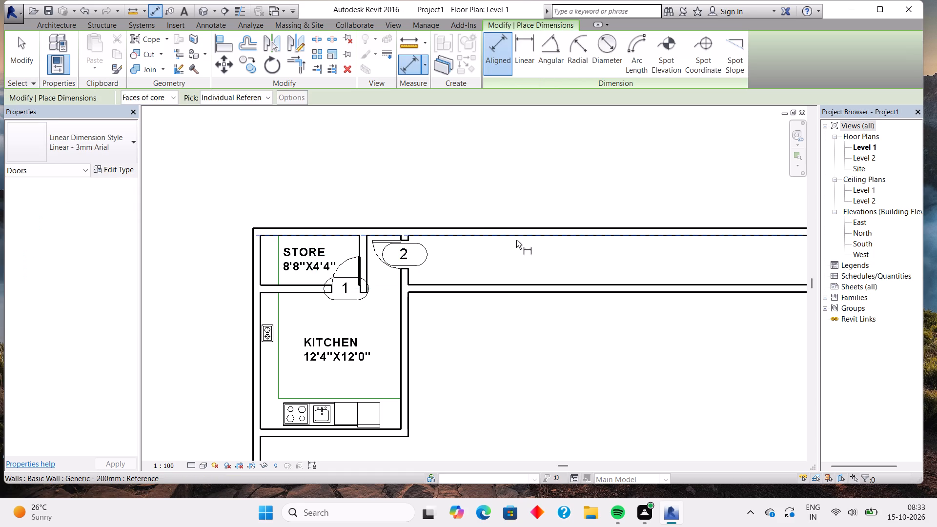
{"action": "left_click", "coordinate": [534, 235]}
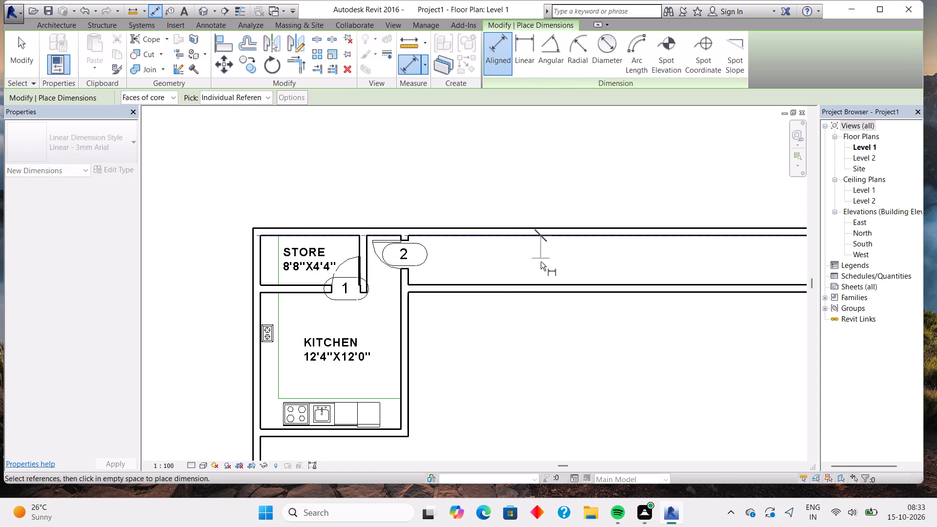
{"action": "left_click", "coordinate": [540, 284]}
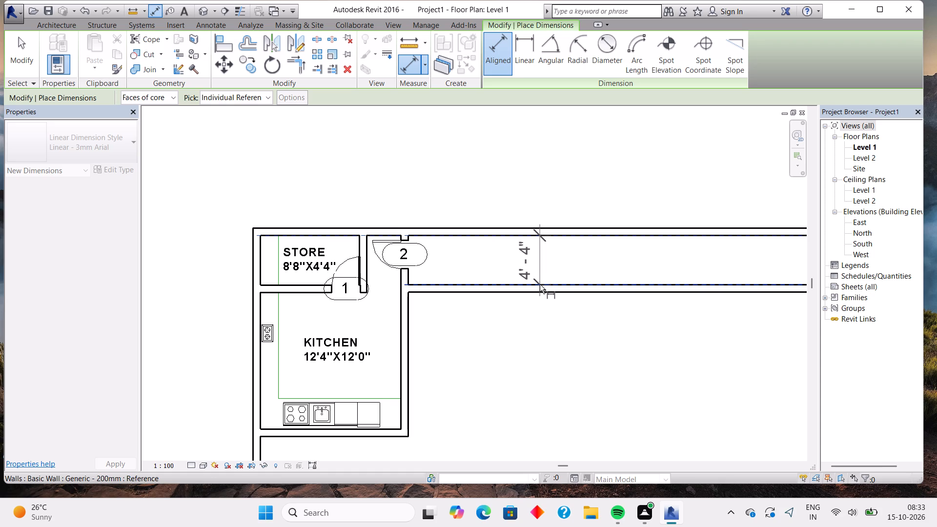
{"action": "key", "text": "Escape"}
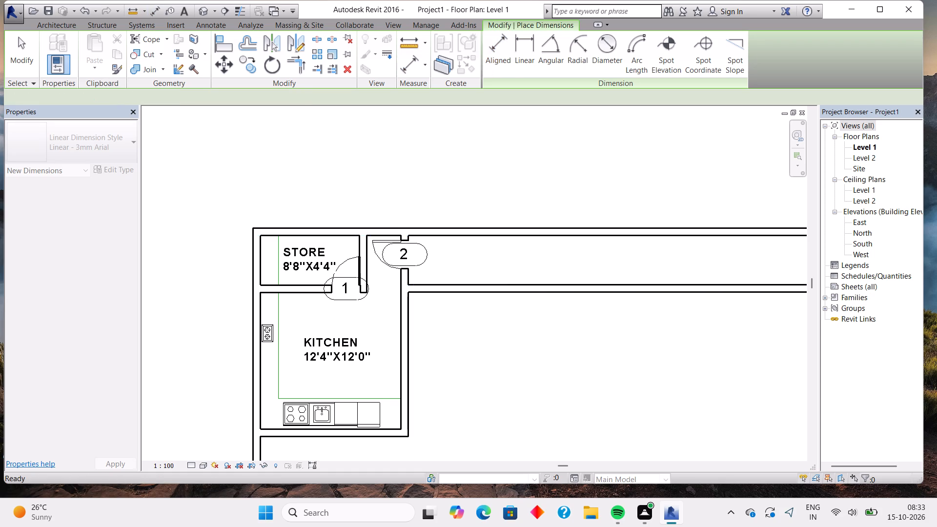
Measure the long strip's clear length from the vertical wall east of the kitchen to the east exterior wall.
{"action": "left_click", "coordinate": [409, 275]}
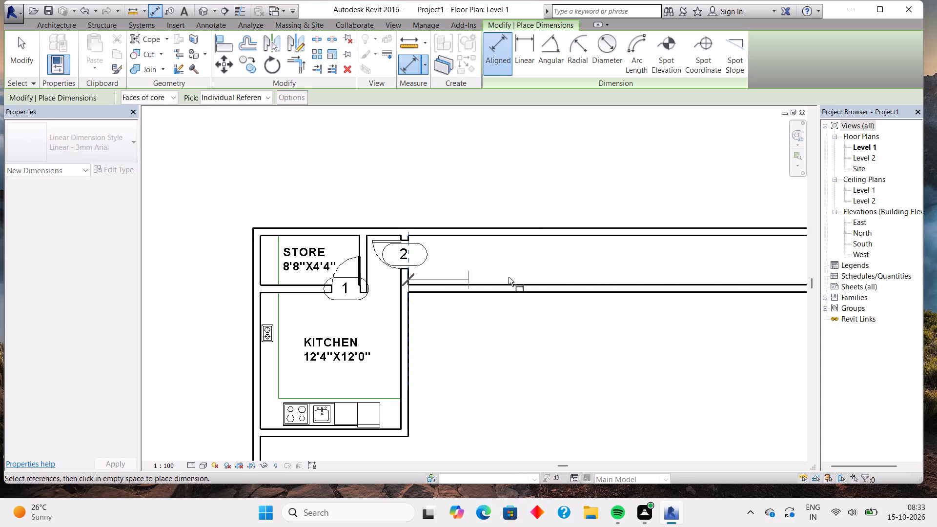
{"action": "middle_click_drag", "start_coordinate": [694, 263], "coordinate": [336, 277]}
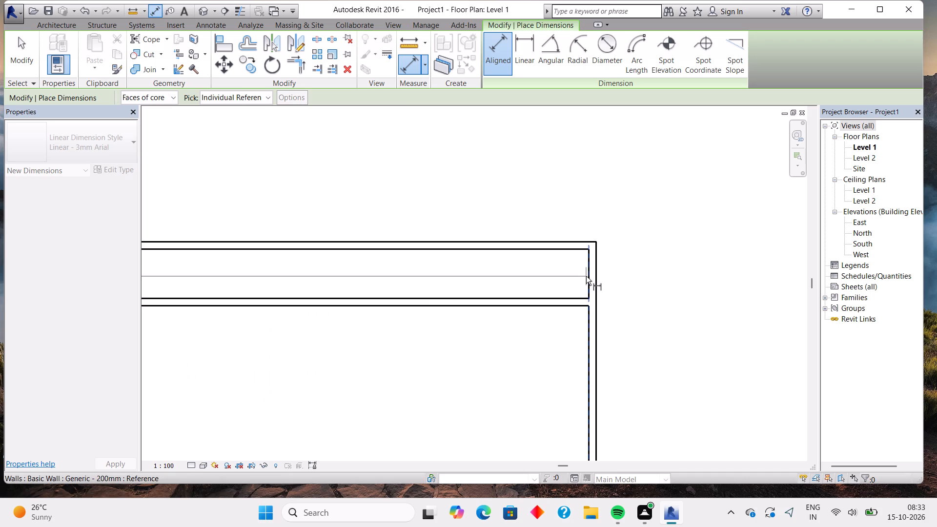
{"action": "scroll", "coordinate": [587, 274], "scroll_direction": "up", "scroll_amount": 5}
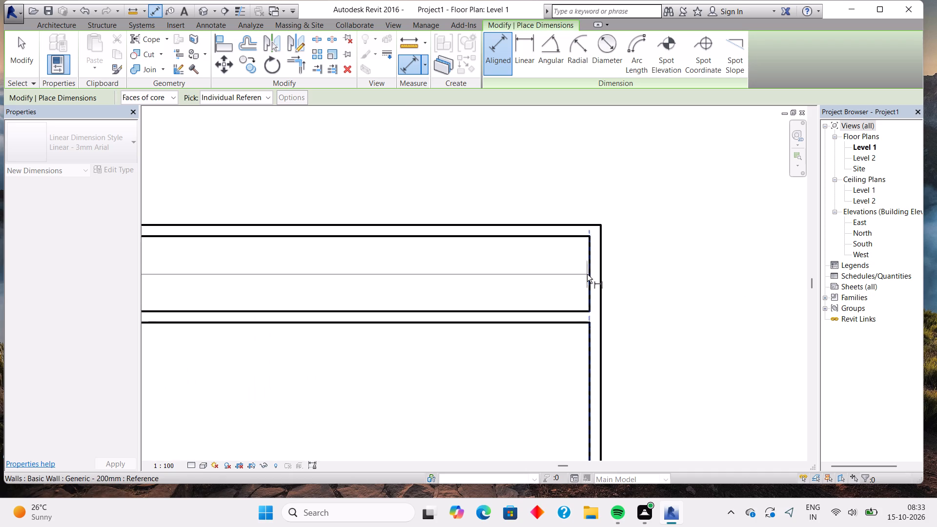
{"action": "scroll", "coordinate": [587, 274], "scroll_direction": "up", "scroll_amount": 1}
{"action": "left_click", "coordinate": [589, 273]}
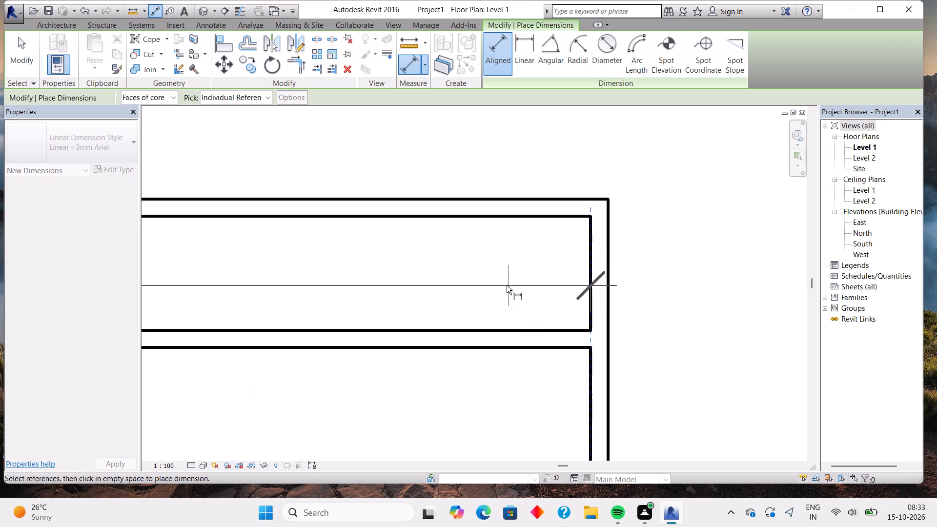
{"action": "middle_click_drag", "start_coordinate": [362, 287], "coordinate": [683, 280]}
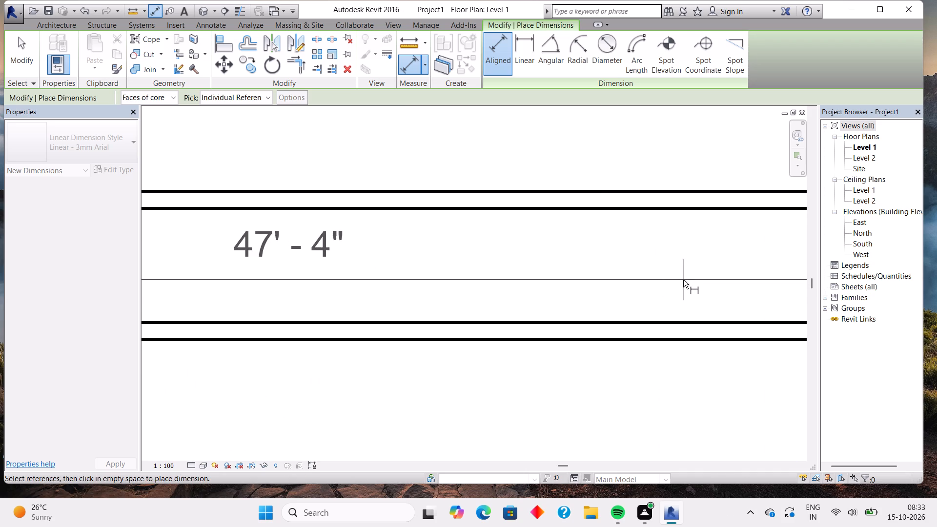
{"action": "scroll", "coordinate": [683, 280], "scroll_direction": "down", "scroll_amount": 8}
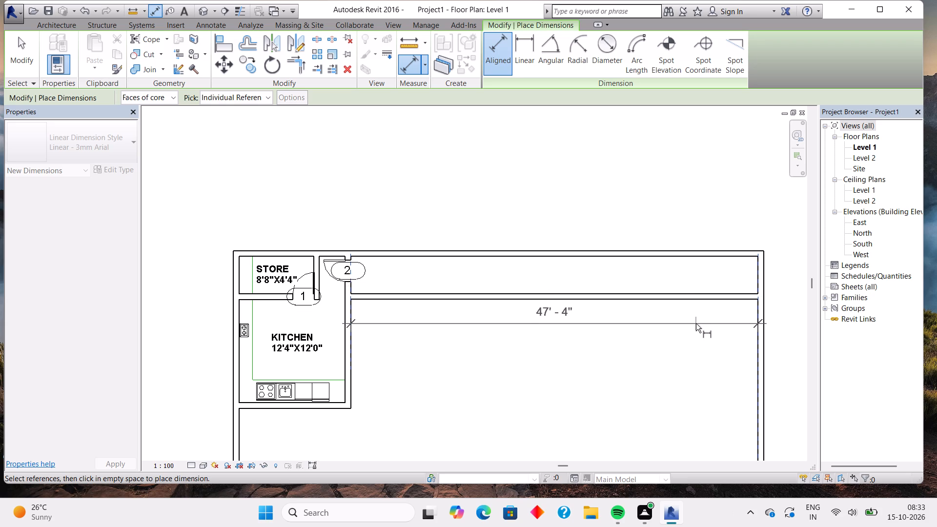
{"action": "scroll", "coordinate": [696, 324], "scroll_direction": "down", "scroll_amount": 3}
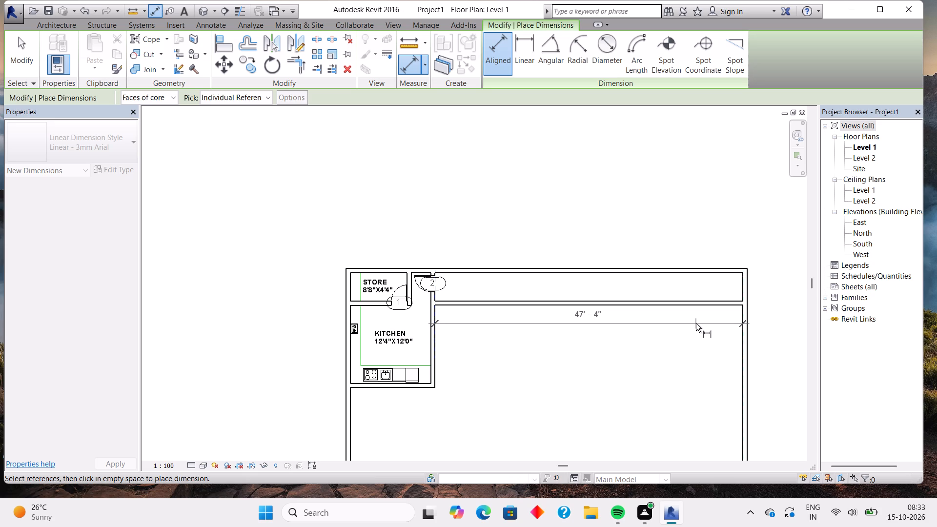
{"action": "scroll", "coordinate": [696, 324], "scroll_direction": "down", "scroll_amount": 3}
{"action": "scroll", "coordinate": [691, 328], "scroll_direction": "up", "scroll_amount": 5}
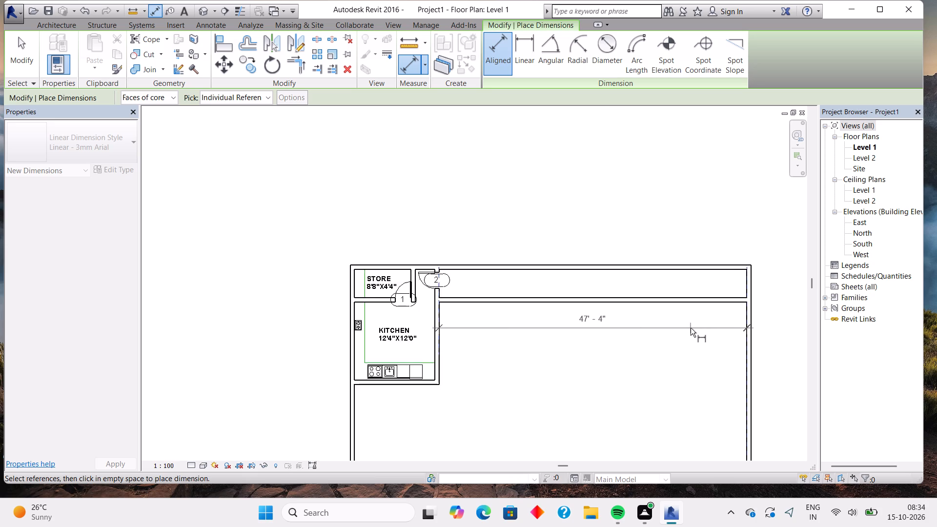
{"action": "scroll", "coordinate": [691, 328], "scroll_direction": "up", "scroll_amount": 2}
{"action": "middle_click_drag", "start_coordinate": [628, 355], "coordinate": [687, 276]}
{"action": "key", "text": "Escape"}
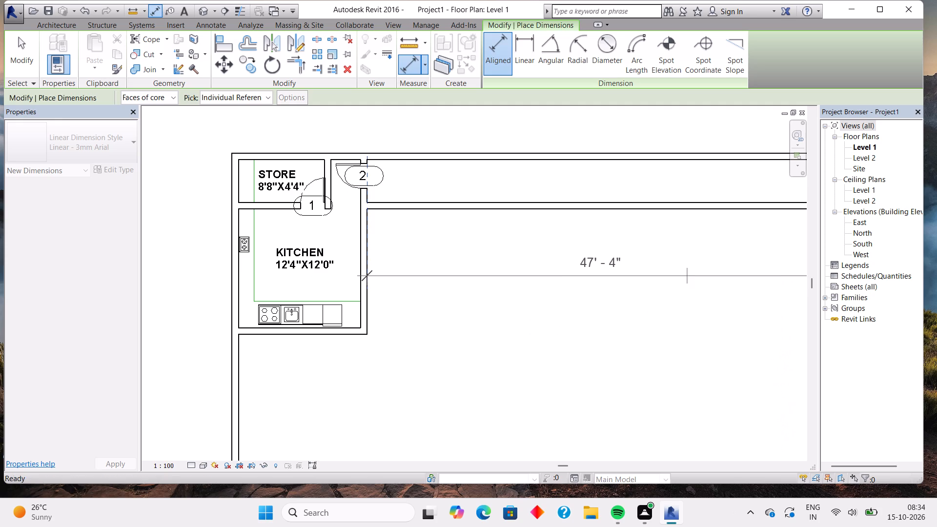
{"action": "key", "text": "Escape"}
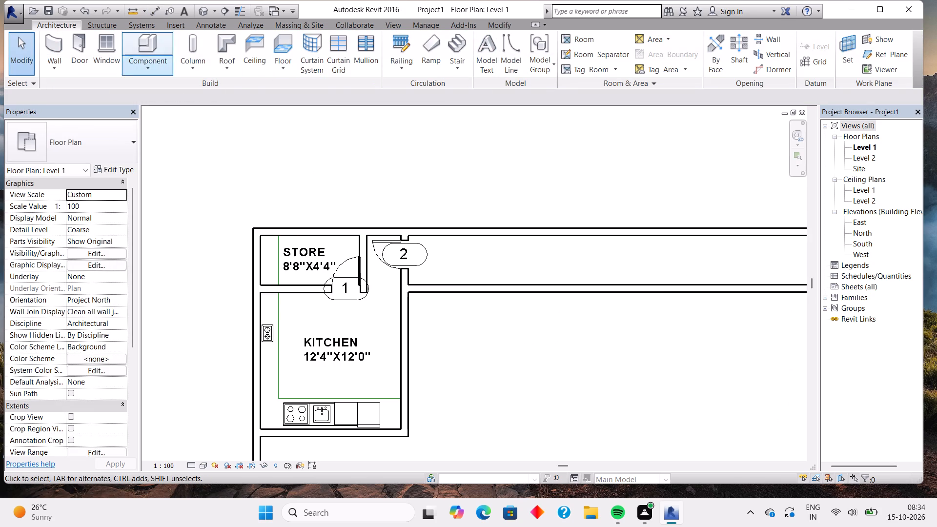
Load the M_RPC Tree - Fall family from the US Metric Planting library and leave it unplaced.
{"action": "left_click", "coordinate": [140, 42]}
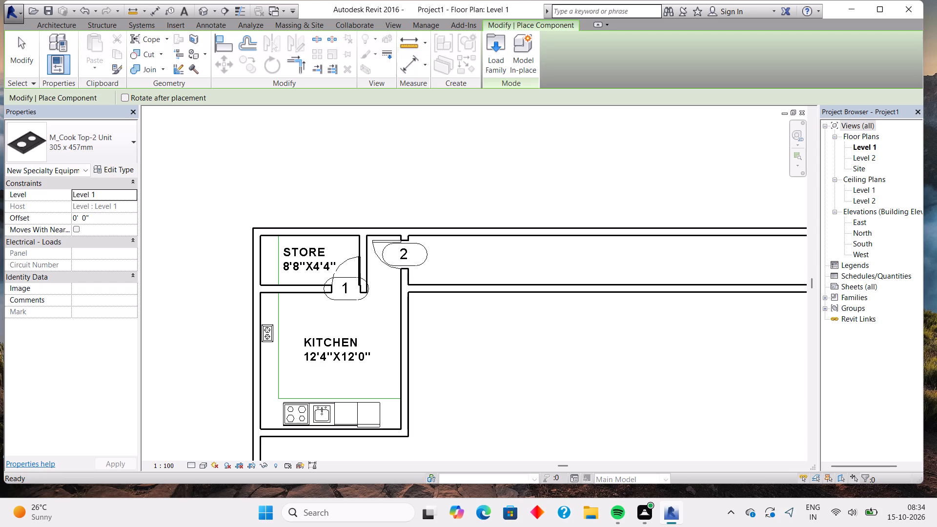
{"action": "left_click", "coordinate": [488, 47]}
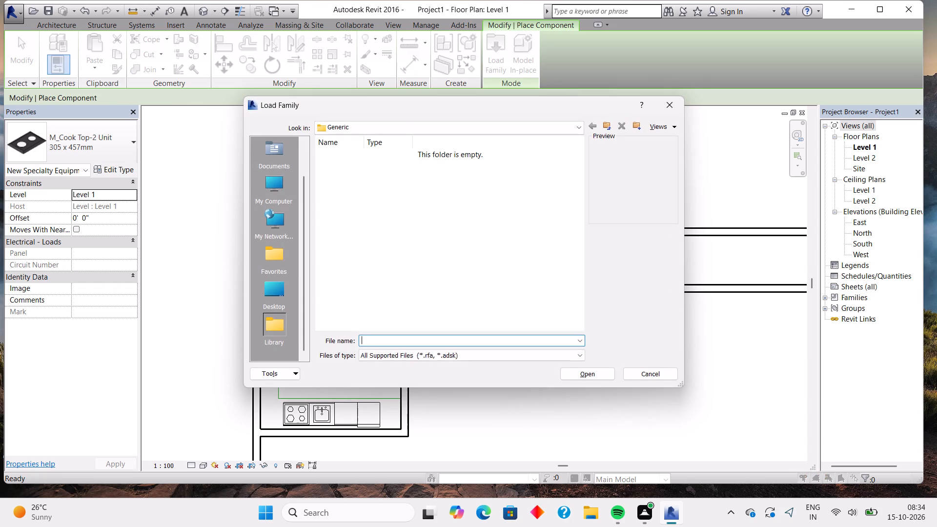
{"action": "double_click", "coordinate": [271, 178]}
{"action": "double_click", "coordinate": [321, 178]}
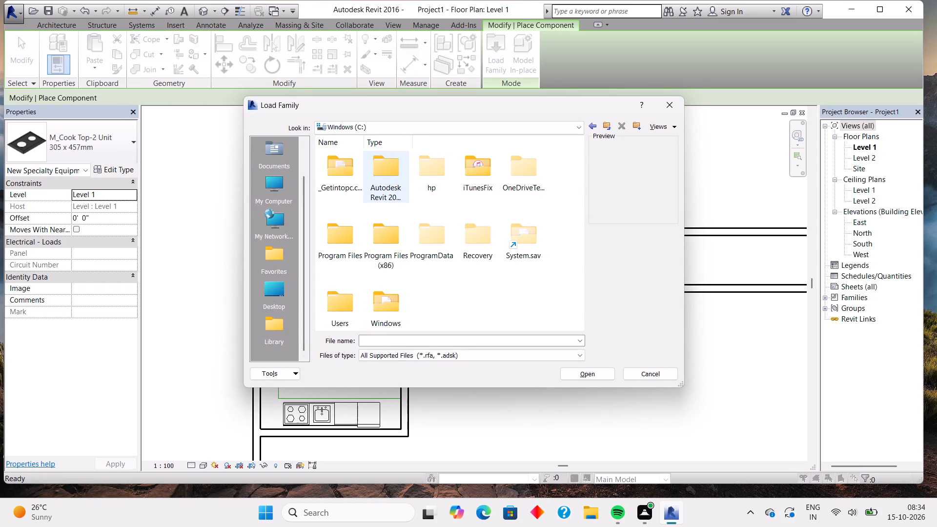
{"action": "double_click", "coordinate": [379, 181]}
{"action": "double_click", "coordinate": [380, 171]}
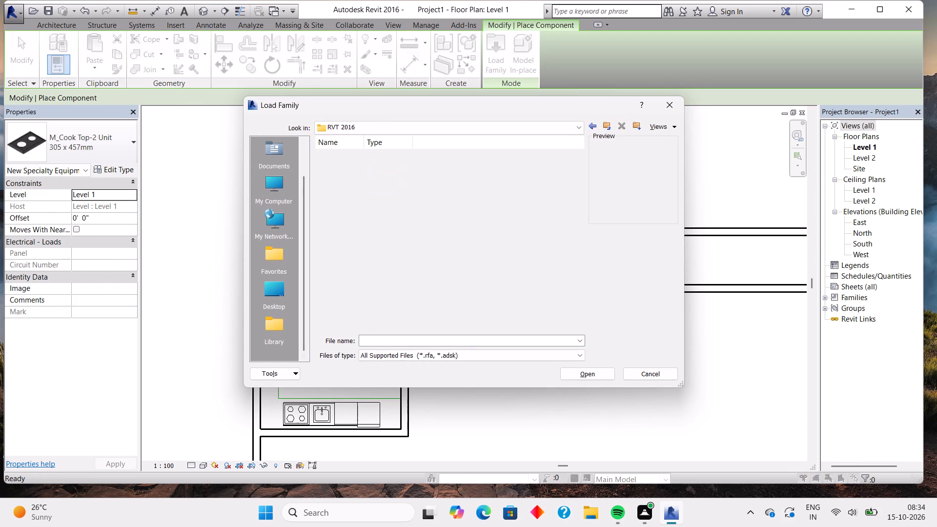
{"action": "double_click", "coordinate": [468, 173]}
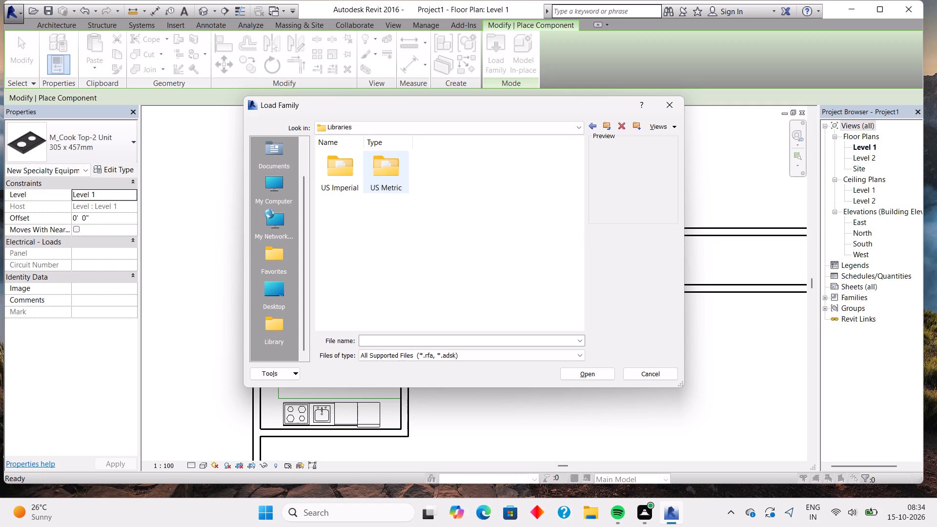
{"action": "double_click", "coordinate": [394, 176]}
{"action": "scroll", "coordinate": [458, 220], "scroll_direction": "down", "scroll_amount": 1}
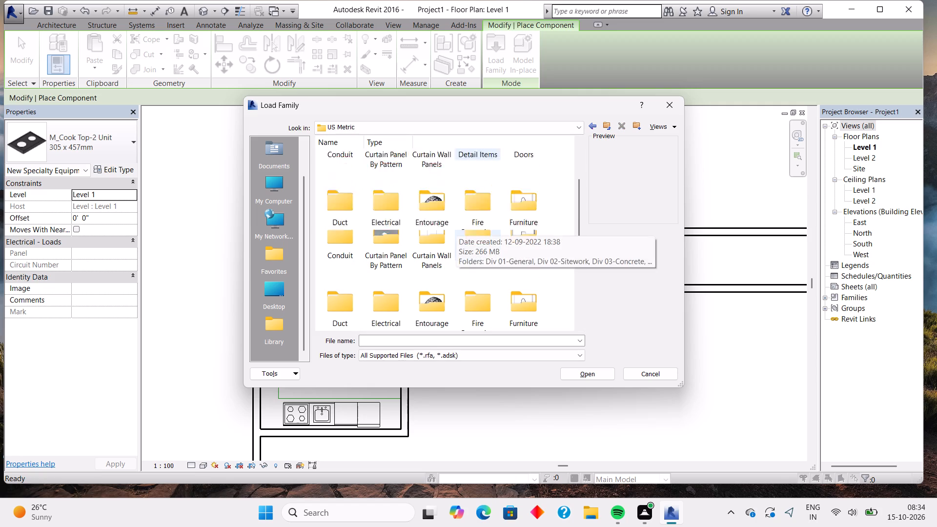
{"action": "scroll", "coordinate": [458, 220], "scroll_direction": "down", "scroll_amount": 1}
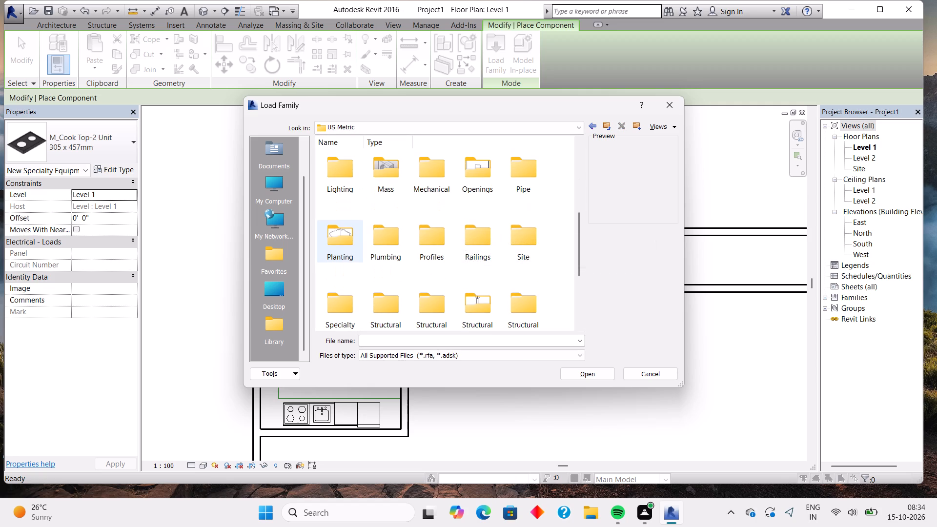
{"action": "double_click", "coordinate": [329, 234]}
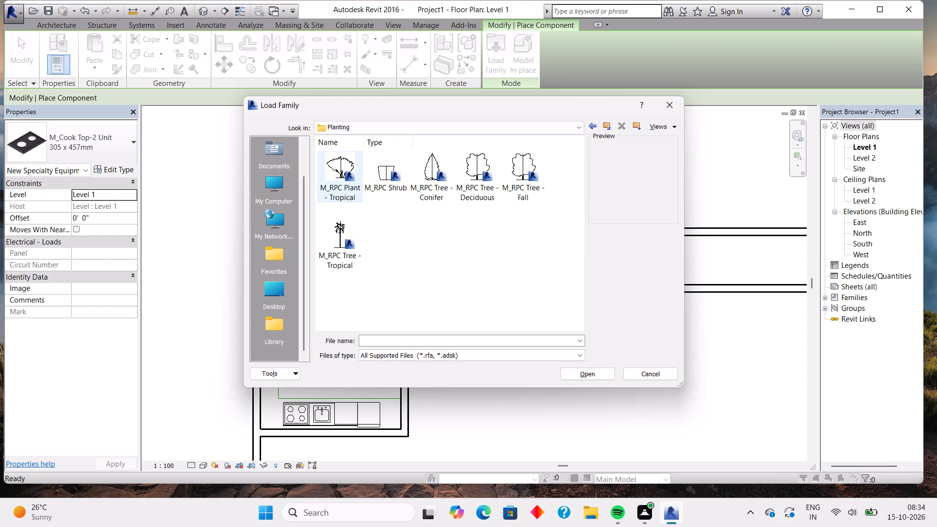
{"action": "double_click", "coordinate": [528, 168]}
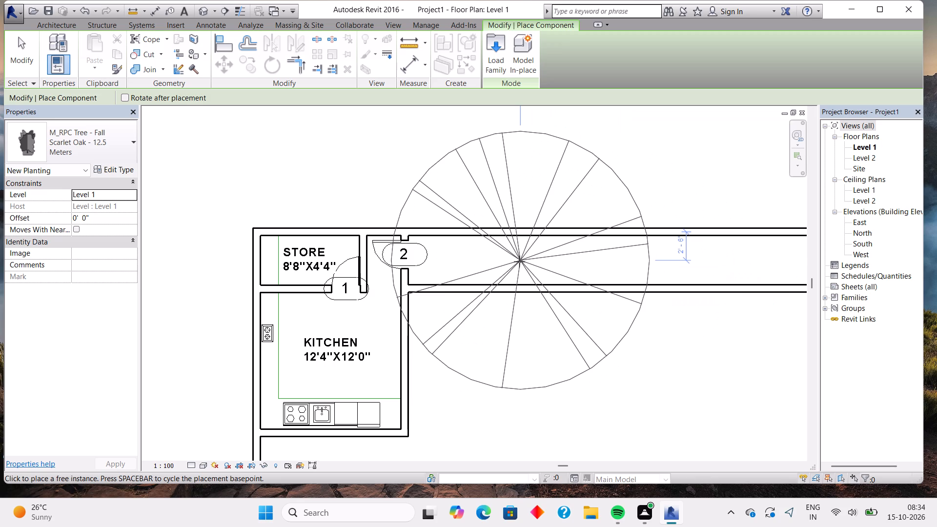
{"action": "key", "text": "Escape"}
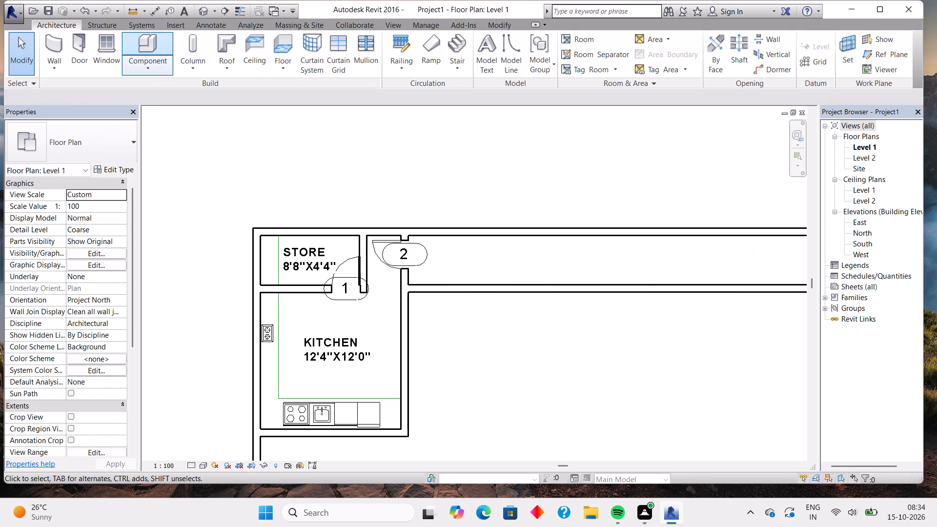
Load the M_RPC Plant - Tropical family from the US Metric Planting library for placement as a component.
{"action": "left_click", "coordinate": [140, 55]}
{"action": "left_click", "coordinate": [491, 45]}
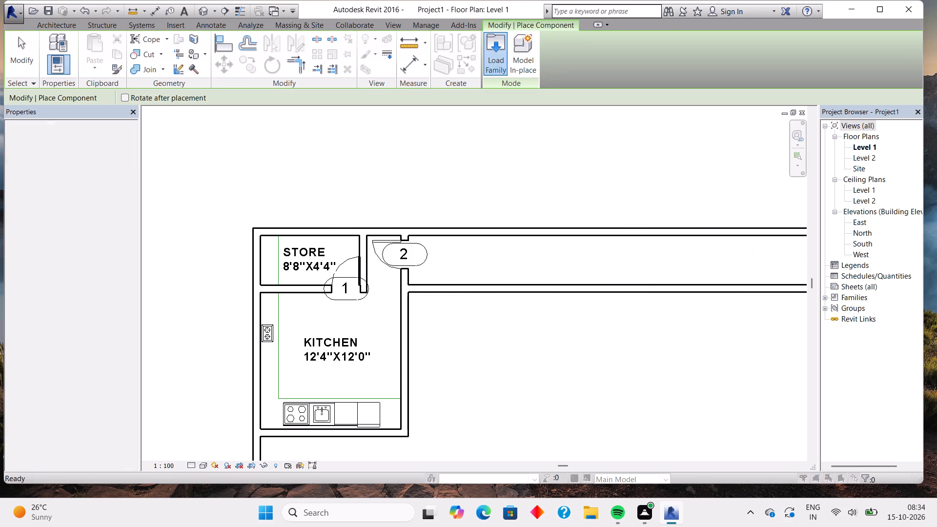
{"action": "double_click", "coordinate": [276, 188]}
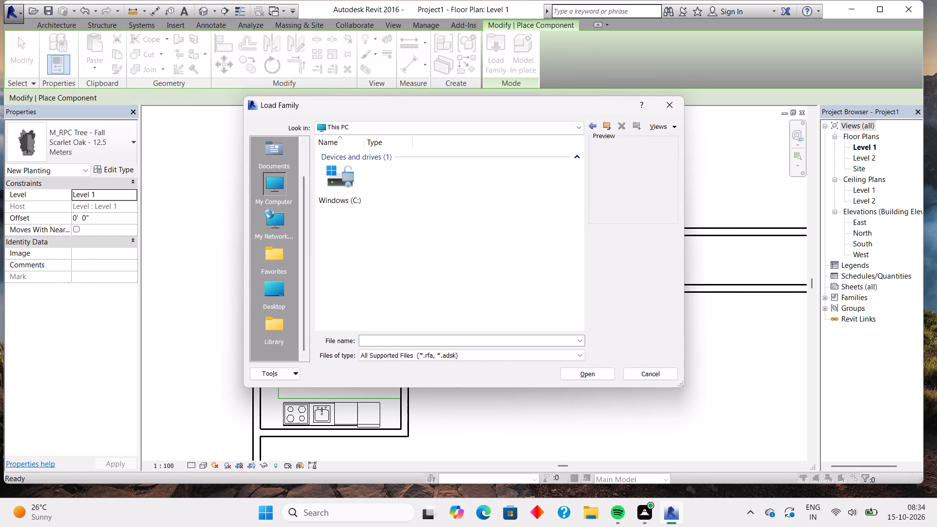
{"action": "double_click", "coordinate": [343, 182]}
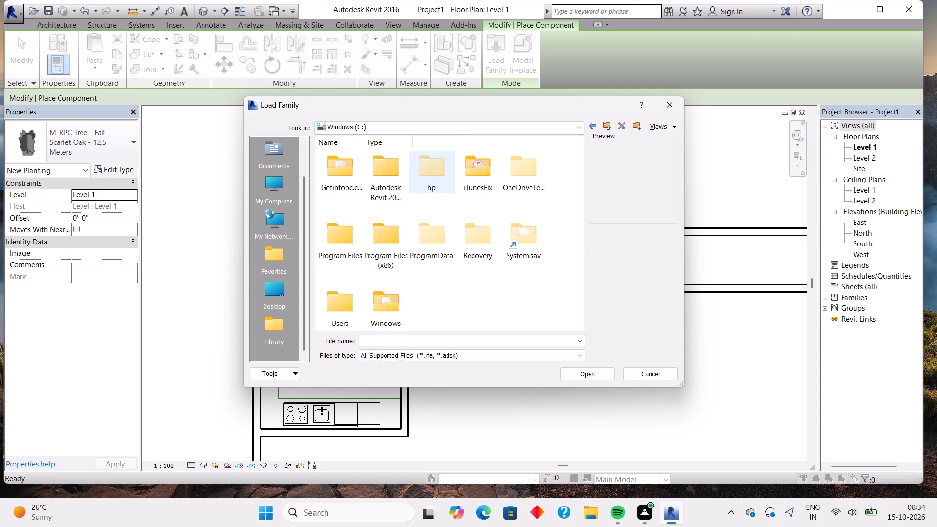
{"action": "double_click", "coordinate": [389, 172]}
{"action": "double_click", "coordinate": [395, 170]}
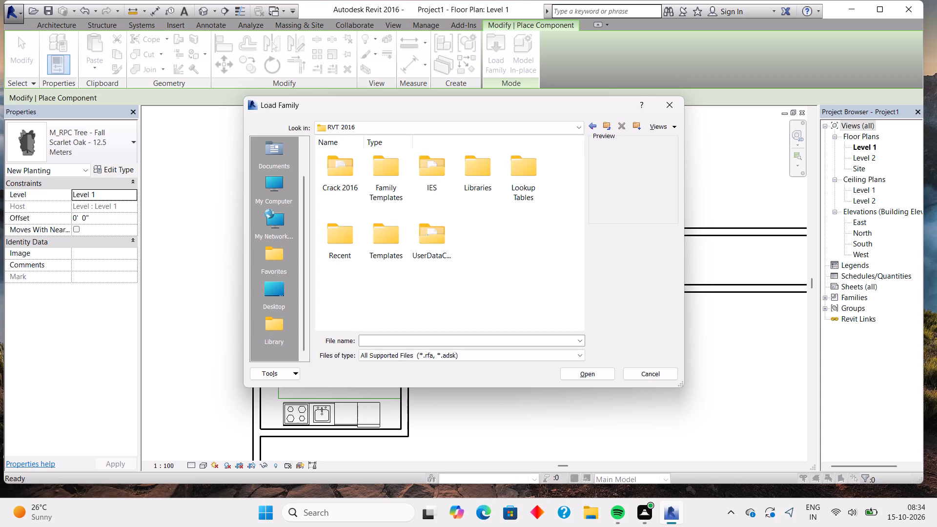
{"action": "double_click", "coordinate": [468, 167]}
{"action": "double_click", "coordinate": [398, 182]}
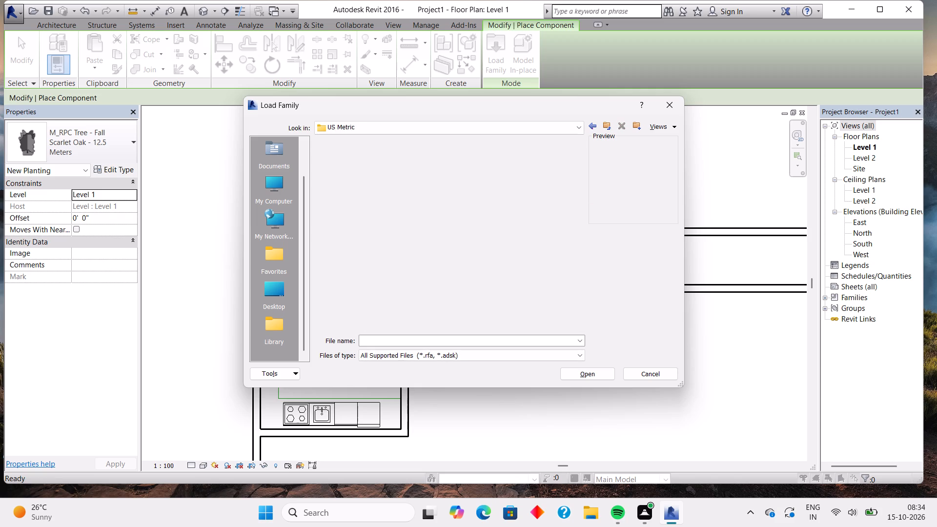
{"action": "scroll", "coordinate": [458, 252], "scroll_direction": "down", "scroll_amount": 2}
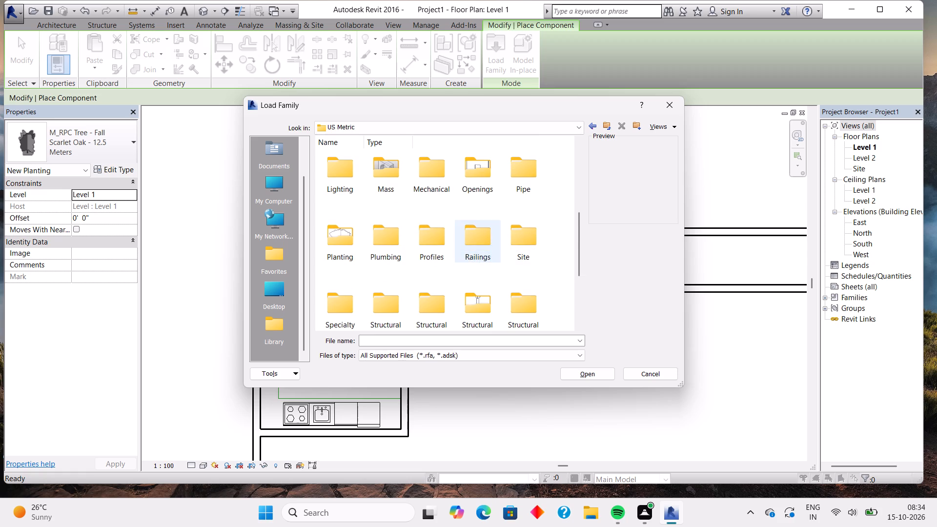
{"action": "double_click", "coordinate": [335, 246]}
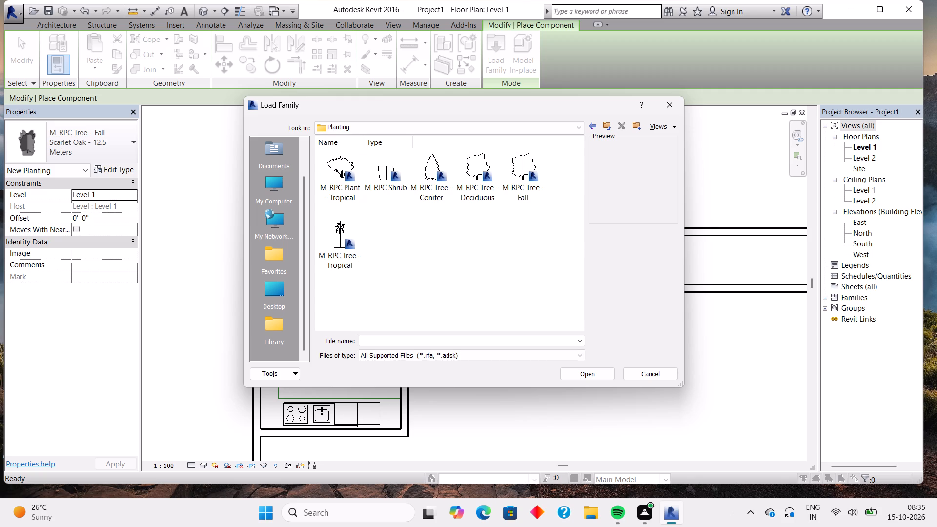
{"action": "double_click", "coordinate": [338, 166]}
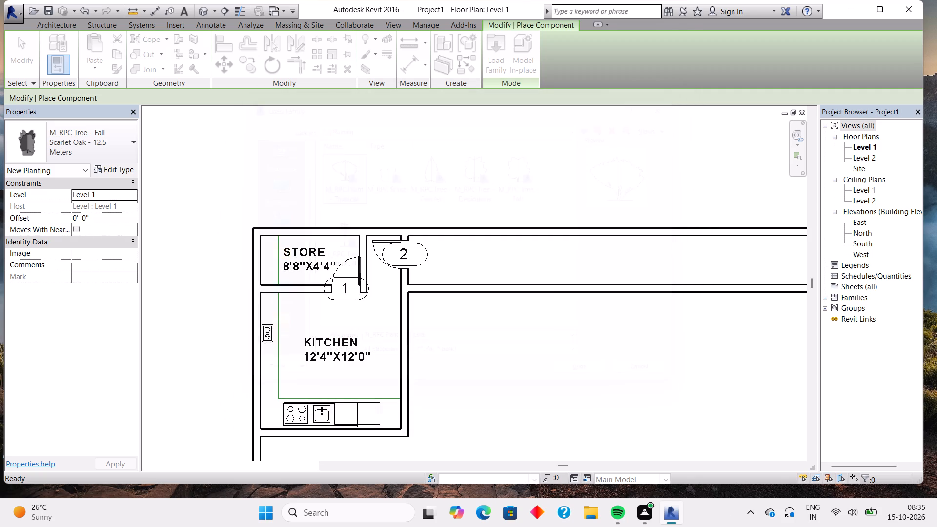
Place a row of eight Agave - 0.45 Meters plants along the strip's north wall, about 1' from it, from door 2 toward the east wall.
{"action": "left_click", "coordinate": [444, 246]}
{"action": "left_click", "coordinate": [493, 248]}
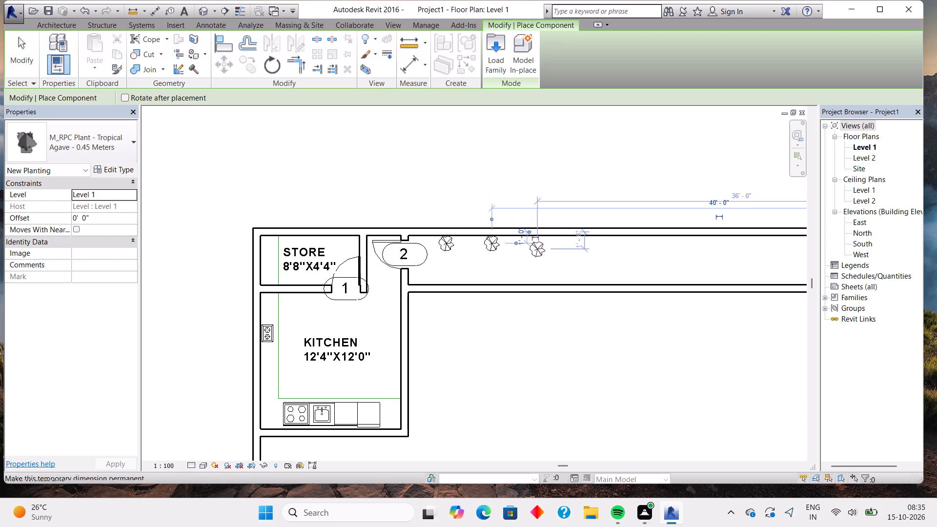
{"action": "left_click", "coordinate": [548, 246]}
{"action": "left_click", "coordinate": [595, 247]}
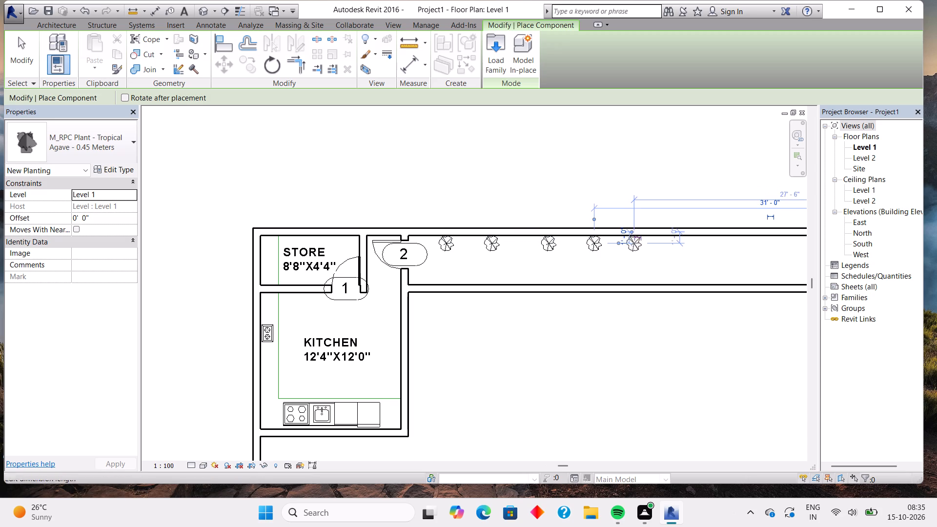
{"action": "left_click", "coordinate": [636, 245]}
{"action": "middle_click_drag", "start_coordinate": [681, 247], "coordinate": [477, 281]}
{"action": "middle_click", "coordinate": [476, 281]}
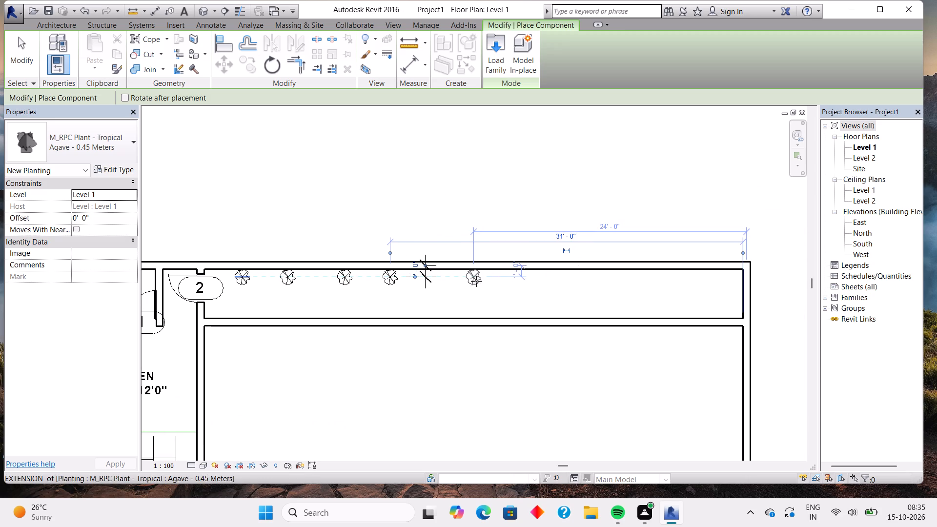
{"action": "left_click", "coordinate": [453, 280]}
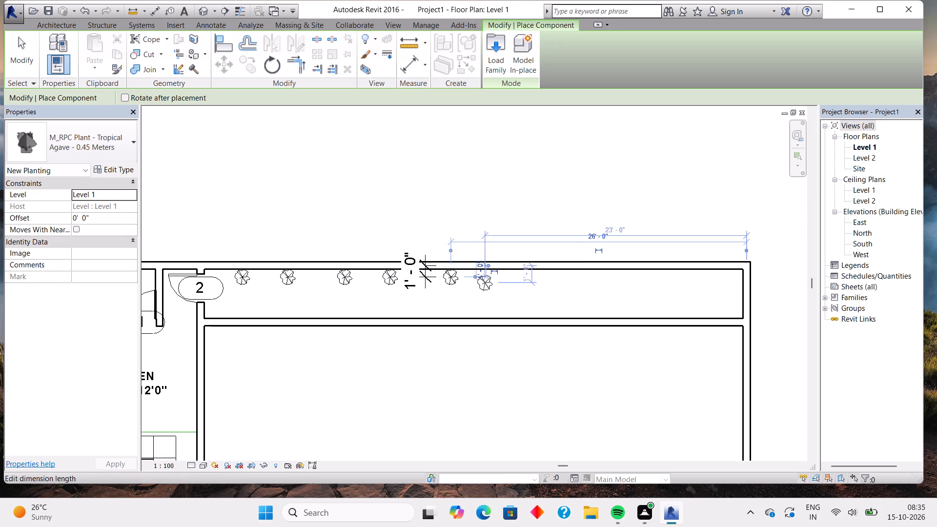
{"action": "left_click", "coordinate": [510, 276]}
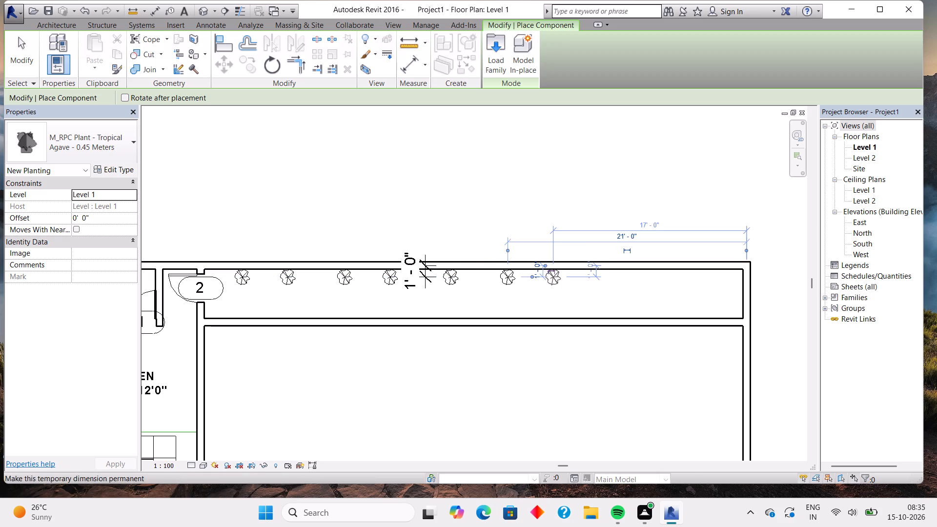
{"action": "left_click", "coordinate": [551, 276]}
{"action": "left_click", "coordinate": [586, 279]}
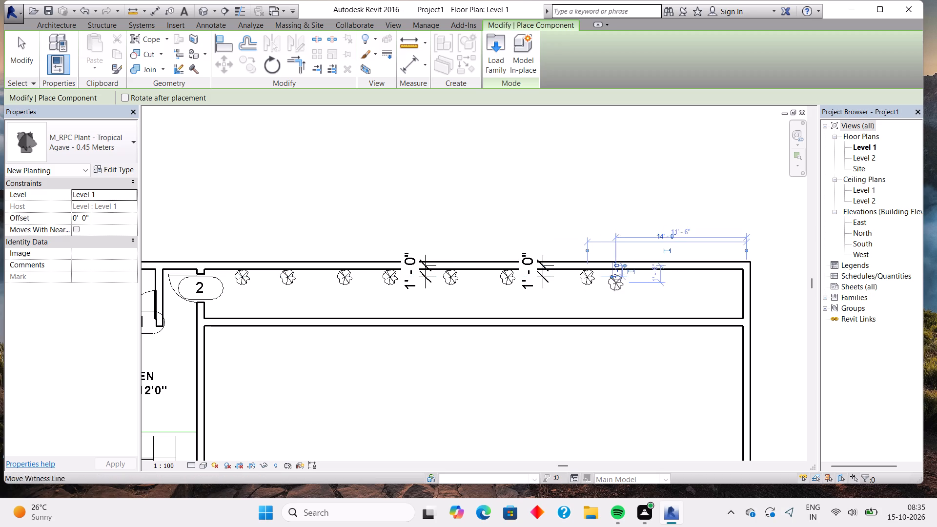
{"action": "left_click", "coordinate": [639, 278]}
{"action": "left_click", "coordinate": [685, 277]}
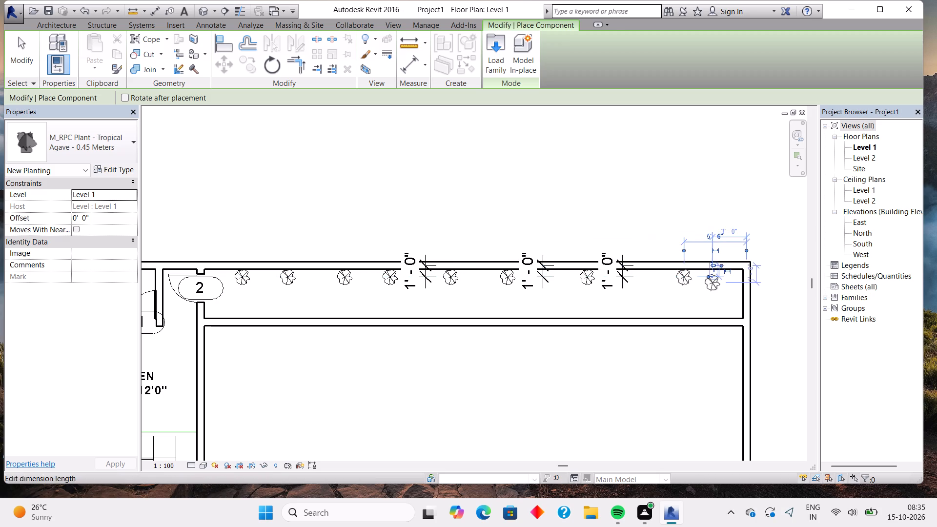
Place six Agave - 0.45 Meters plants along the strip's south wall, about 4' from the north wall, three near door 2 and three near the east wall.
{"action": "left_click", "coordinate": [729, 276]}
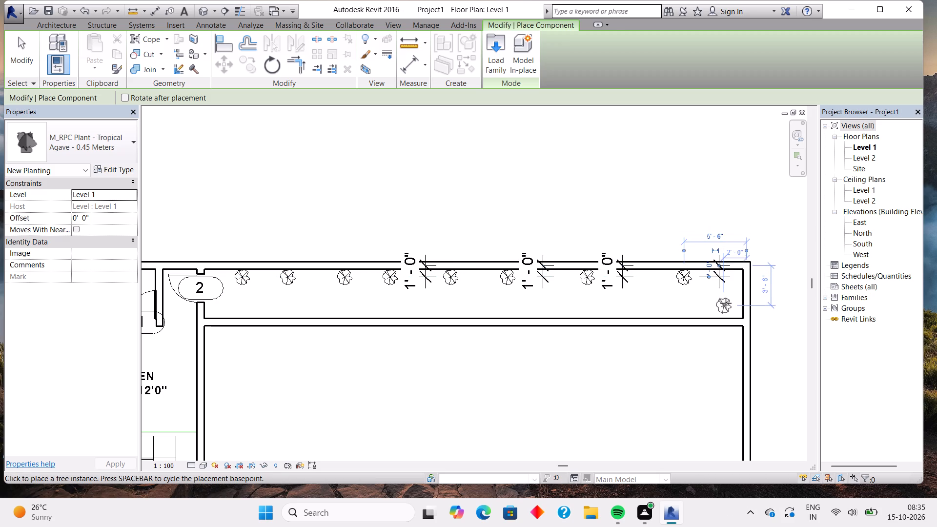
{"action": "left_click", "coordinate": [722, 311]}
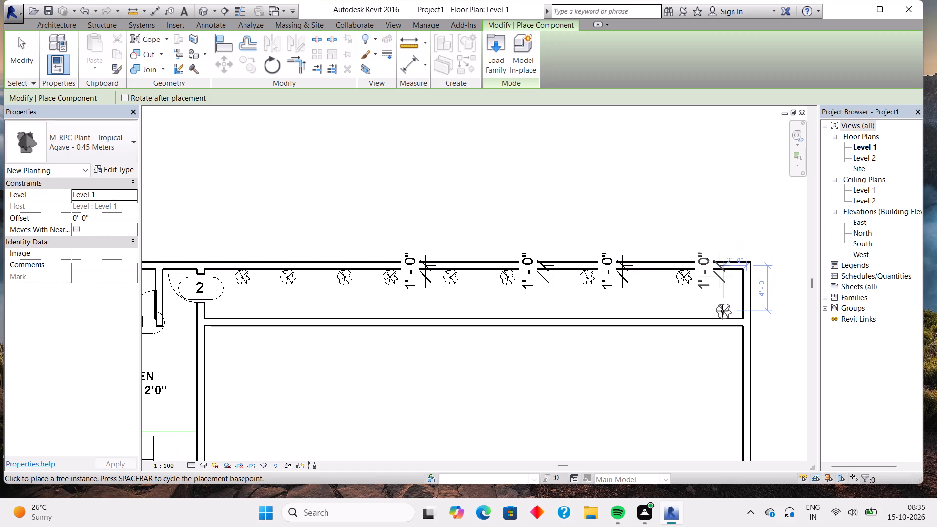
{"action": "left_click", "coordinate": [247, 309]}
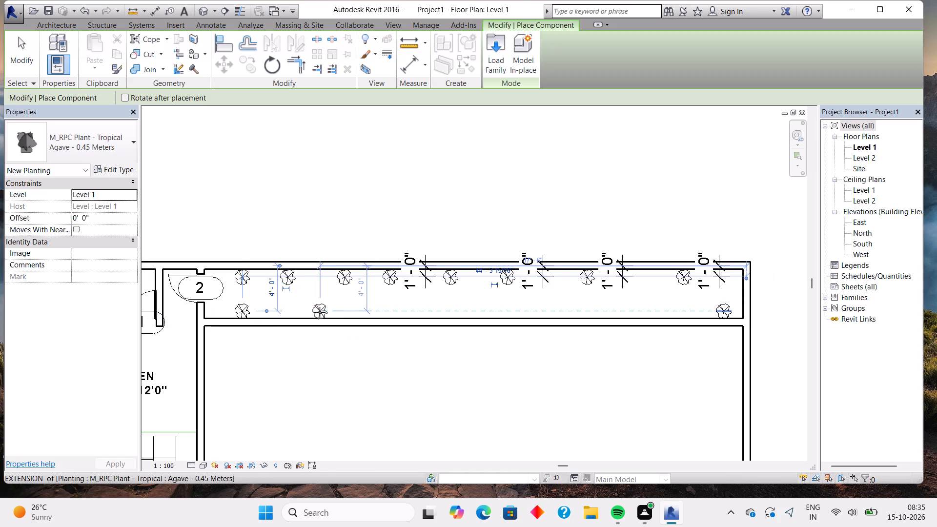
{"action": "left_click", "coordinate": [320, 312]}
{"action": "left_click", "coordinate": [383, 308]}
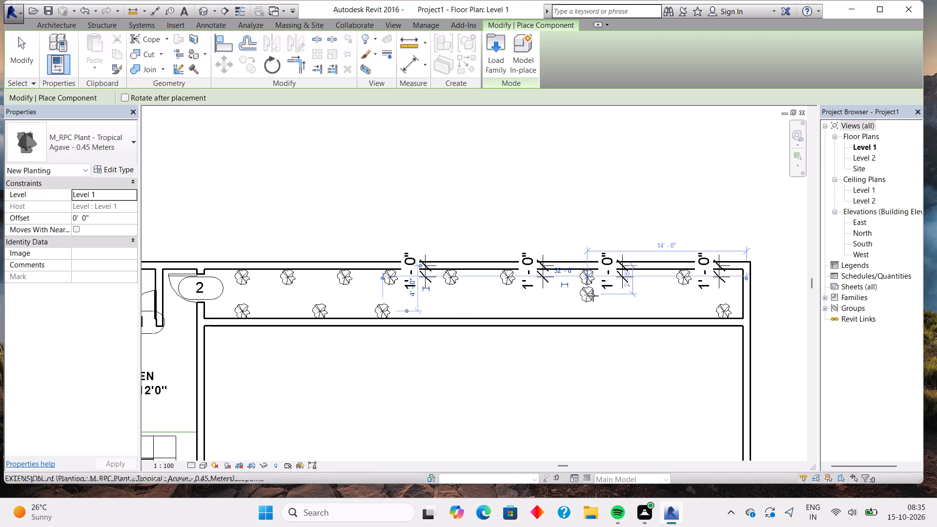
{"action": "left_click", "coordinate": [676, 309]}
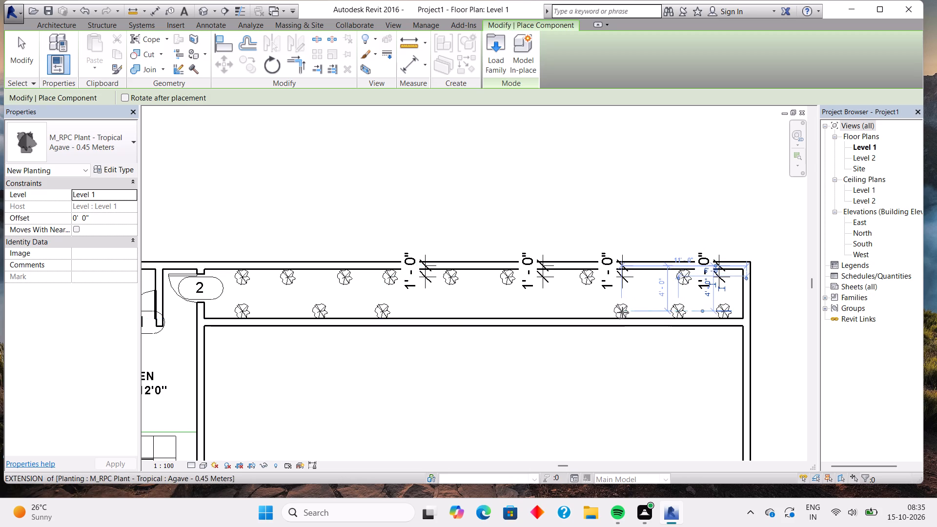
{"action": "left_click", "coordinate": [622, 312]}
{"action": "key", "text": "Escape"}
{"action": "key", "text": "Escape"}
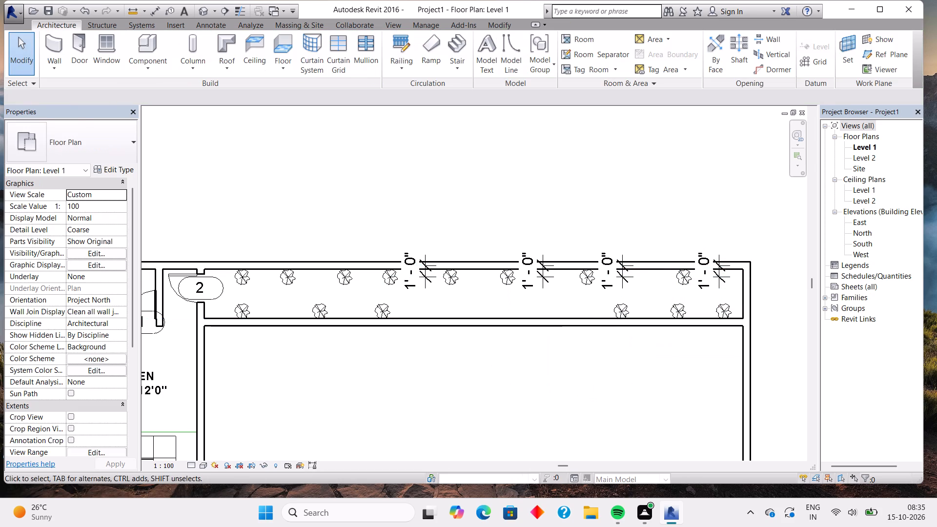
{"action": "key", "text": "Escape"}
{"action": "key", "text": "Escape"}
{"action": "key", "text": "Escape"}
{"action": "key", "text": "Escape"}
{"action": "key", "text": "Escape"}
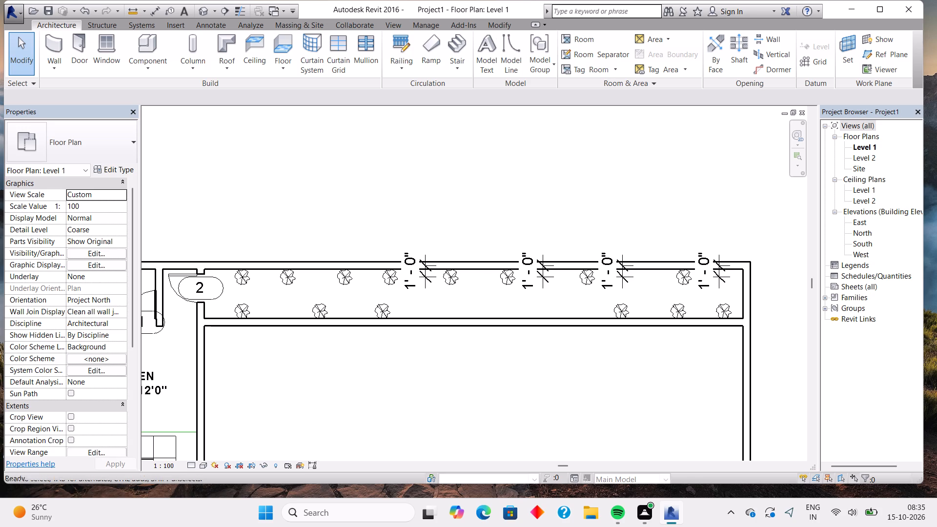
Delete the three western 1'-0" dimensions along the strip's north wall, keeping the one nearest the east wall.
{"action": "scroll", "coordinate": [468, 336], "scroll_direction": "down", "scroll_amount": 4}
{"action": "scroll", "coordinate": [455, 318], "scroll_direction": "up", "scroll_amount": 8}
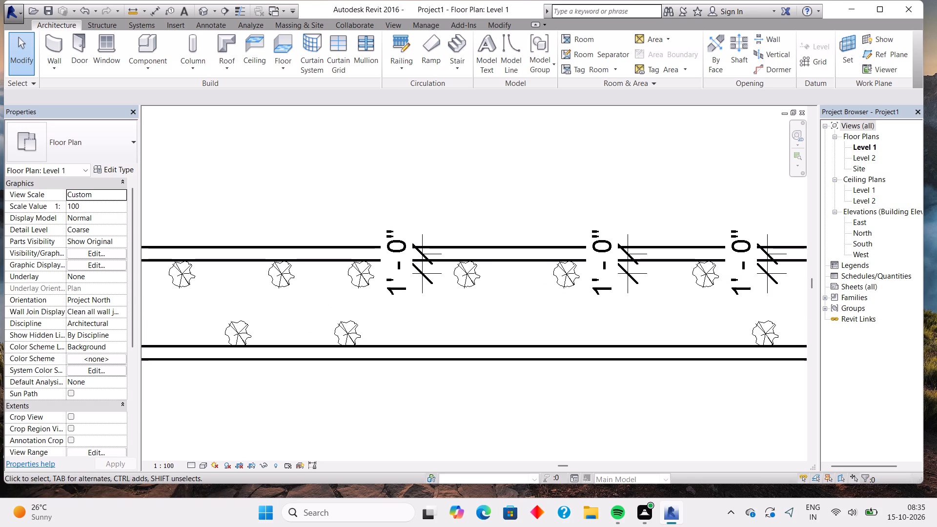
{"action": "left_click", "coordinate": [423, 280]}
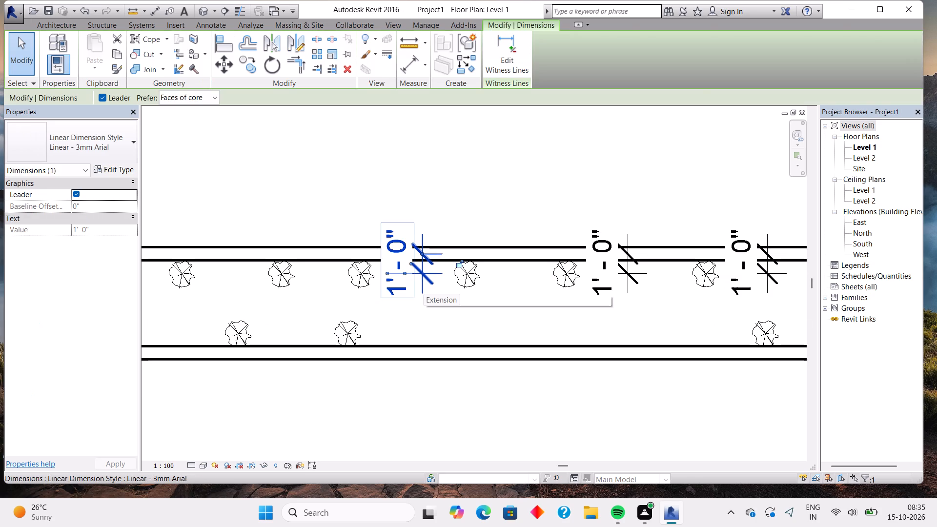
{"action": "key", "text": "Delete"}
{"action": "left_click", "coordinate": [615, 279]}
{"action": "key", "text": "Delete"}
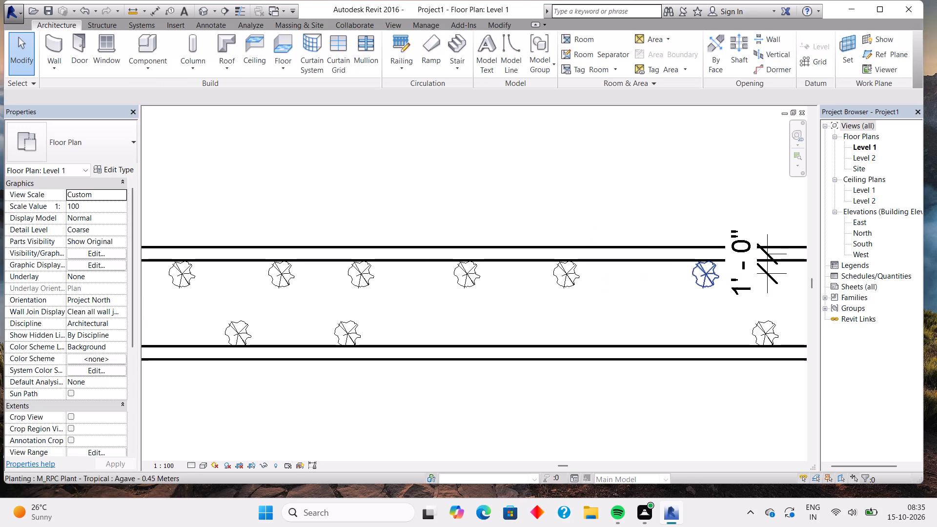
{"action": "left_click", "coordinate": [755, 273]}
{"action": "key", "text": "Delete"}
Start a bold 2.5mm Arial text note reading OPEN AREA in the gap between the plants of the strip's south row.
{"action": "scroll", "coordinate": [661, 323], "scroll_direction": "down", "scroll_amount": 6}
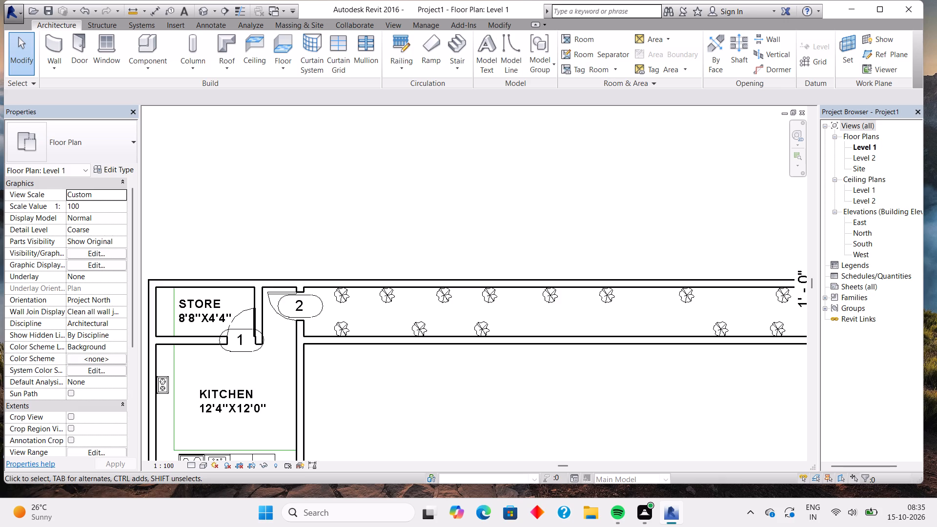
{"action": "scroll", "coordinate": [658, 321], "scroll_direction": "down", "scroll_amount": 1}
{"action": "scroll", "coordinate": [612, 370], "scroll_direction": "down", "scroll_amount": 1}
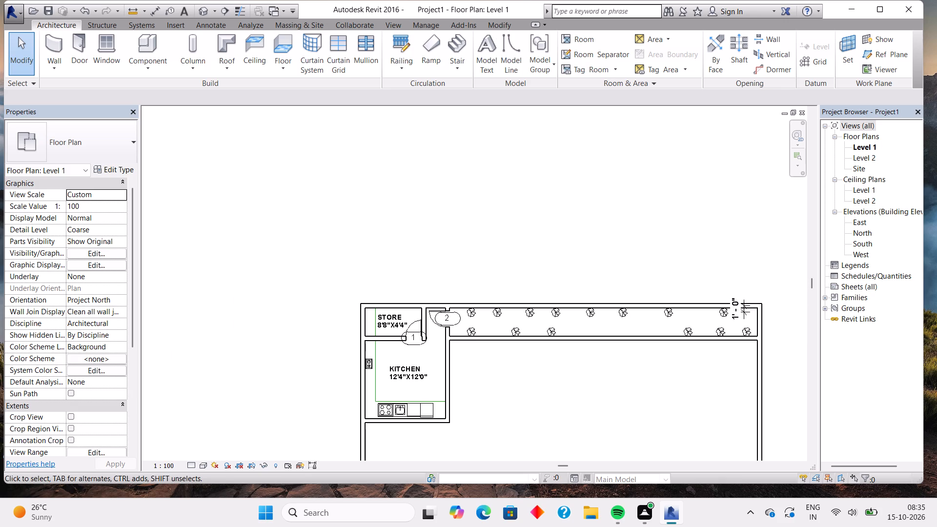
{"action": "left_click", "coordinate": [215, 24]}
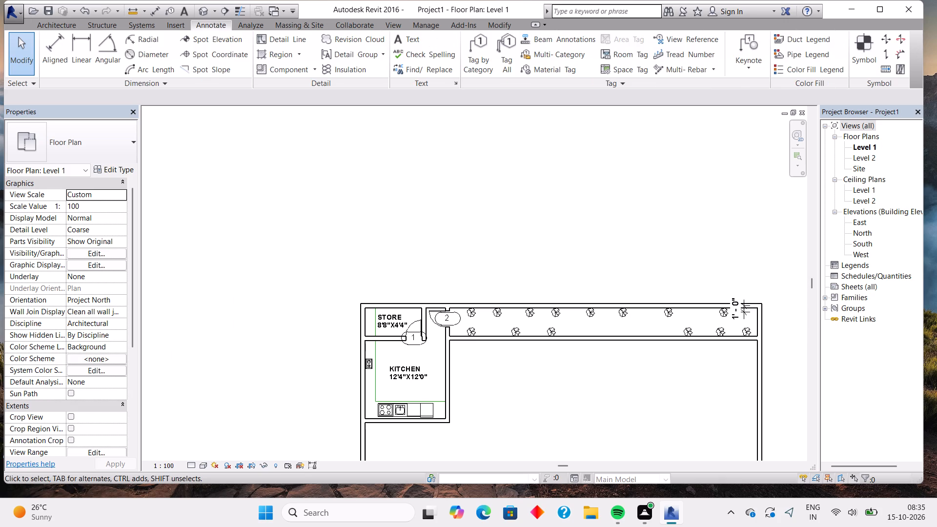
{"action": "scroll", "coordinate": [568, 438], "scroll_direction": "up", "scroll_amount": 6}
{"action": "left_click", "coordinate": [574, 183]}
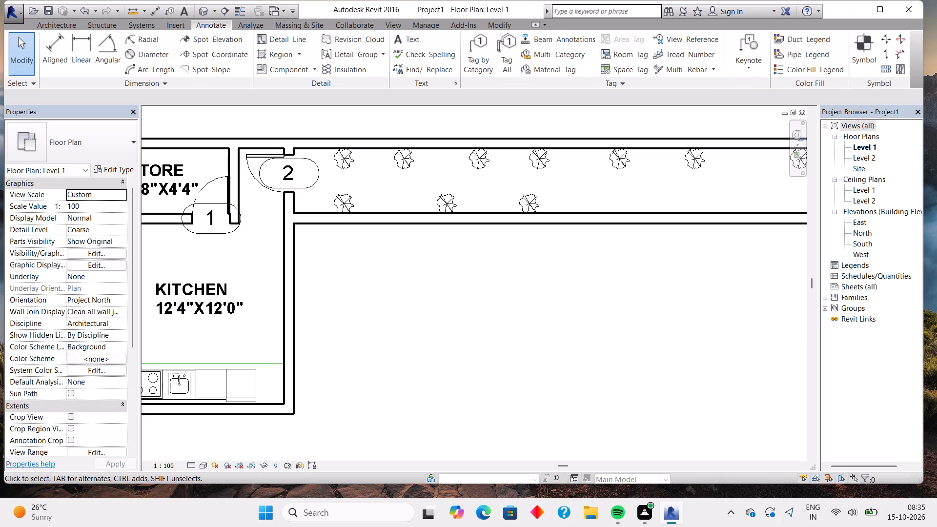
{"action": "left_click", "coordinate": [418, 36]}
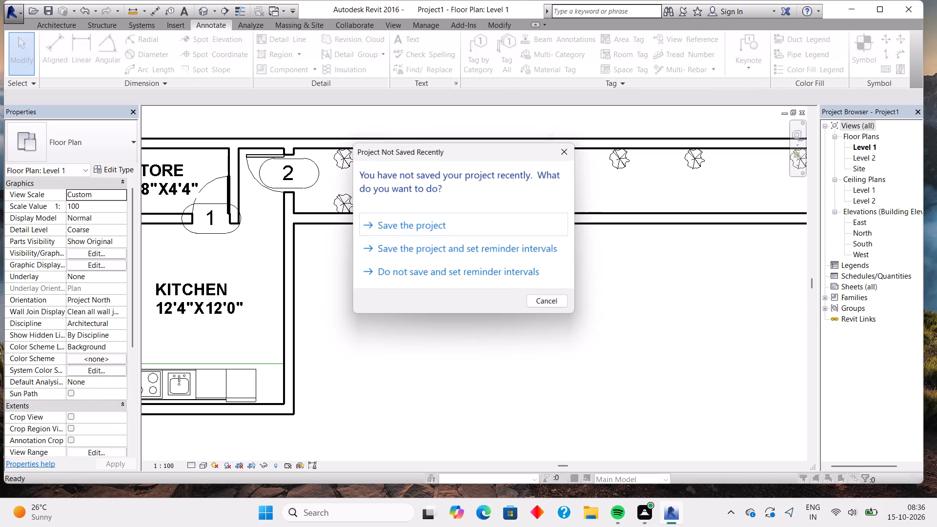
{"action": "left_click", "coordinate": [563, 153]}
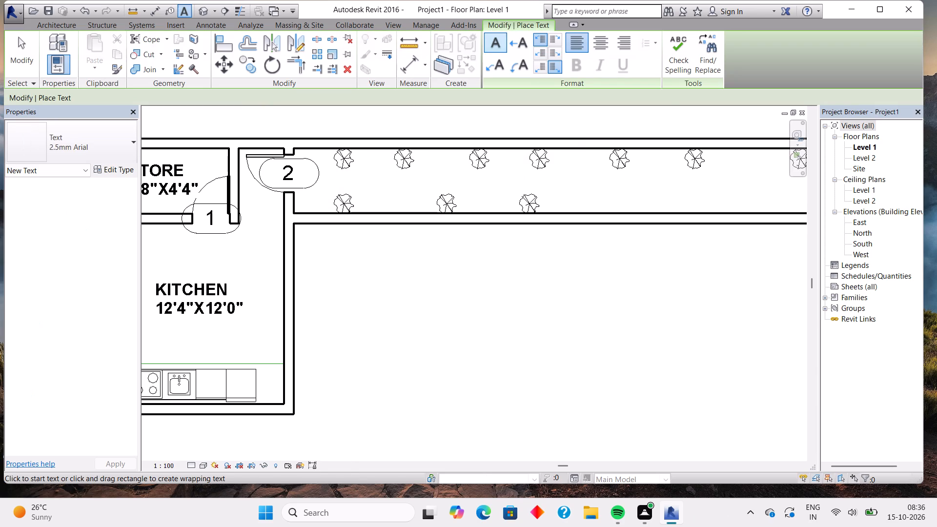
{"action": "left_click", "coordinate": [610, 181]}
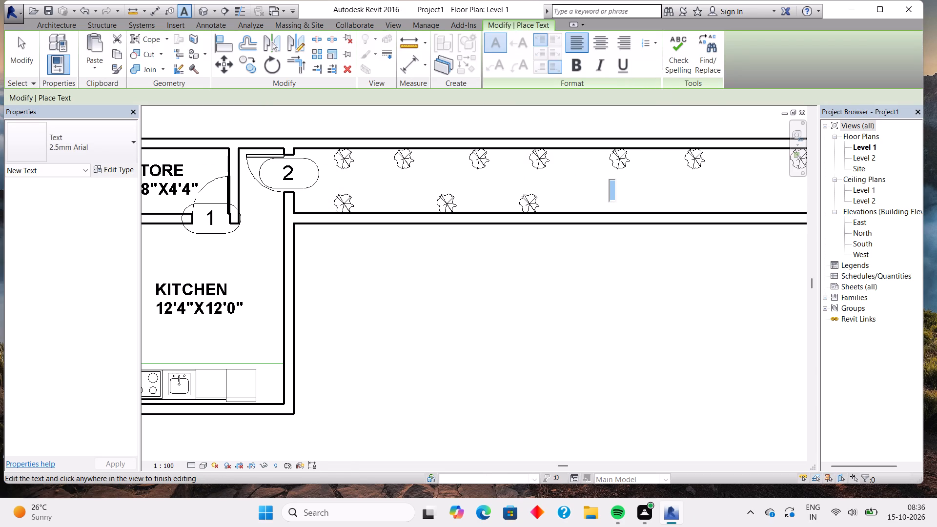
{"action": "left_click", "coordinate": [581, 65]}
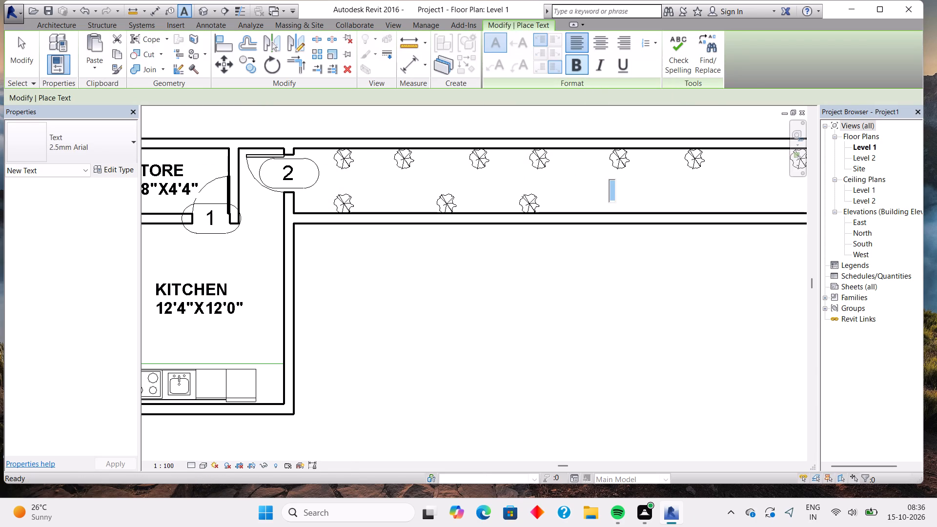
{"action": "type", "text": "OPEB"}
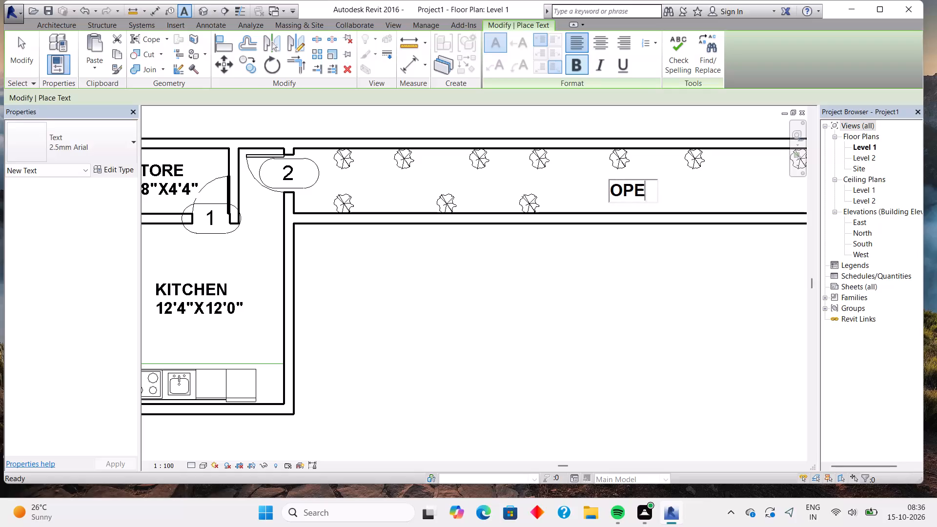
{"action": "key", "text": "space"}
{"action": "key", "text": "BackSpace"}
{"action": "key", "text": "BackSpace"}
{"action": "type", "text": "N AREA"}
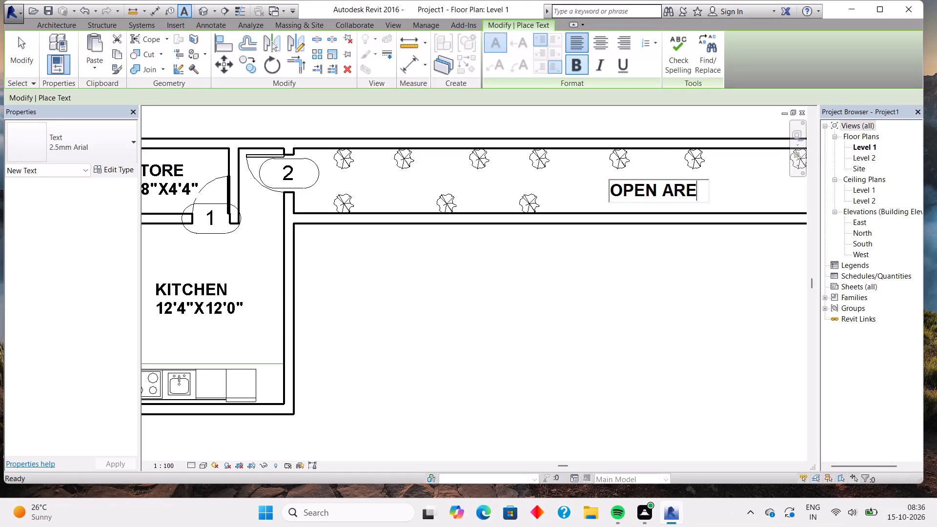
Add the size 35'0"X4'4" as a second line of the OPEN AREA note and finish the text.
{"action": "key", "text": "Return"}
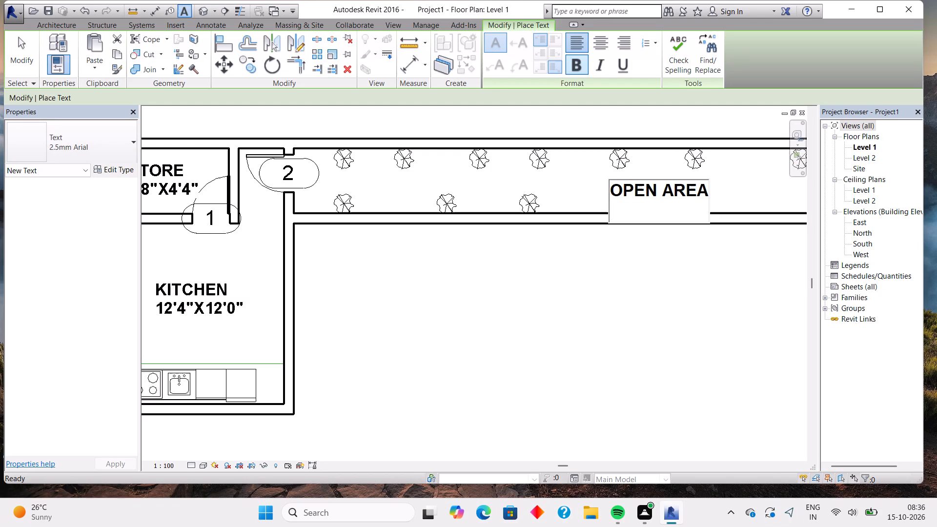
{"action": "type", "text": "47"}
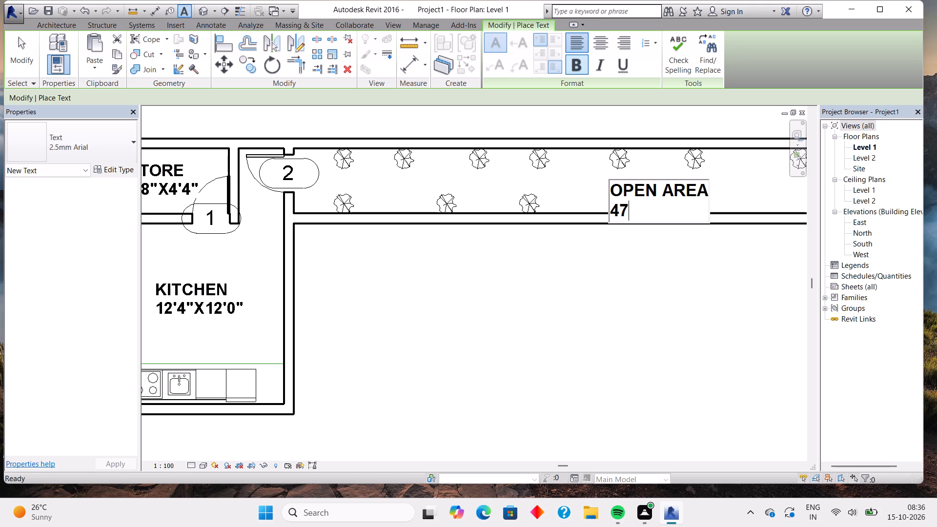
{"action": "key", "text": "BackSpace"}
{"action": "key", "text": "BackSpace"}
{"action": "type", "text": "37"}
{"action": "key", "text": "BackSpace"}
{"action": "key", "text": "5"}
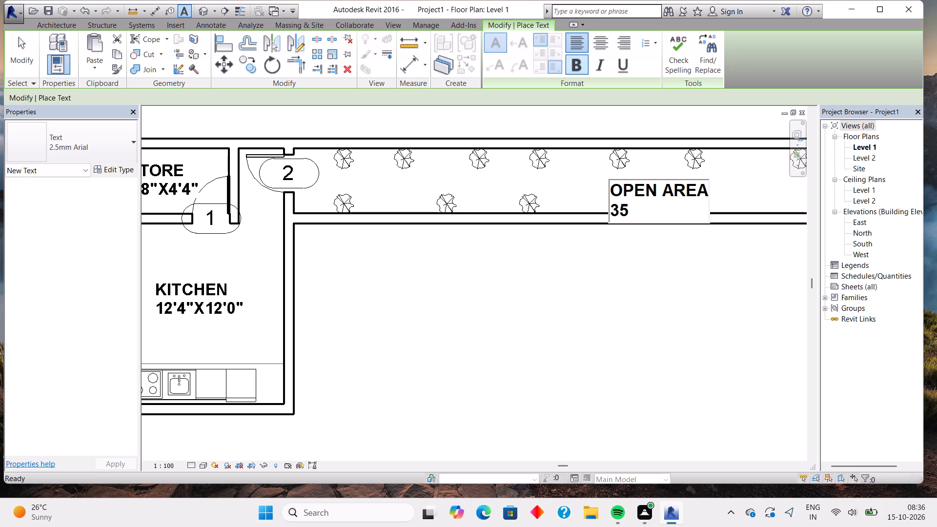
{"action": "key", "text": "apostrophe"}
{"action": "key", "text": "0"}
{"action": "key", "text": "shift+quotedbl"}
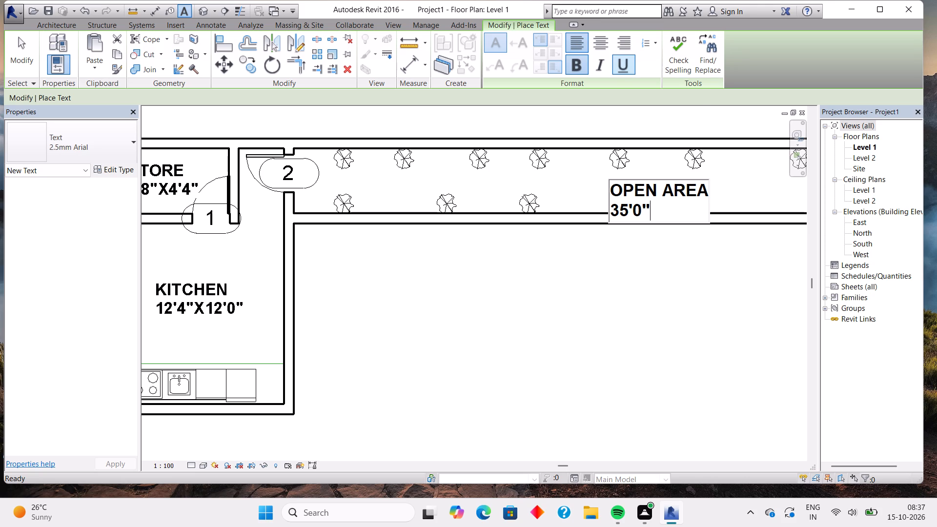
{"action": "key", "text": "x"}
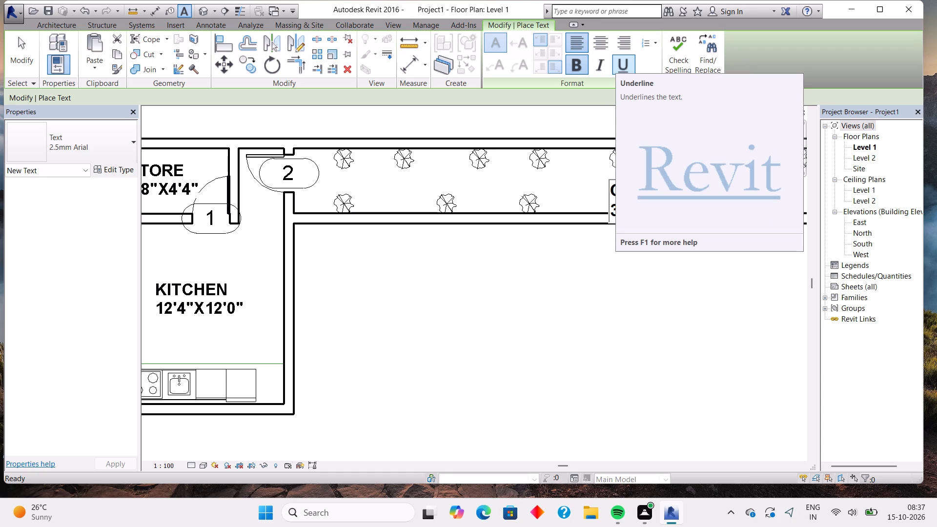
{"action": "type", "text": "4'4"}
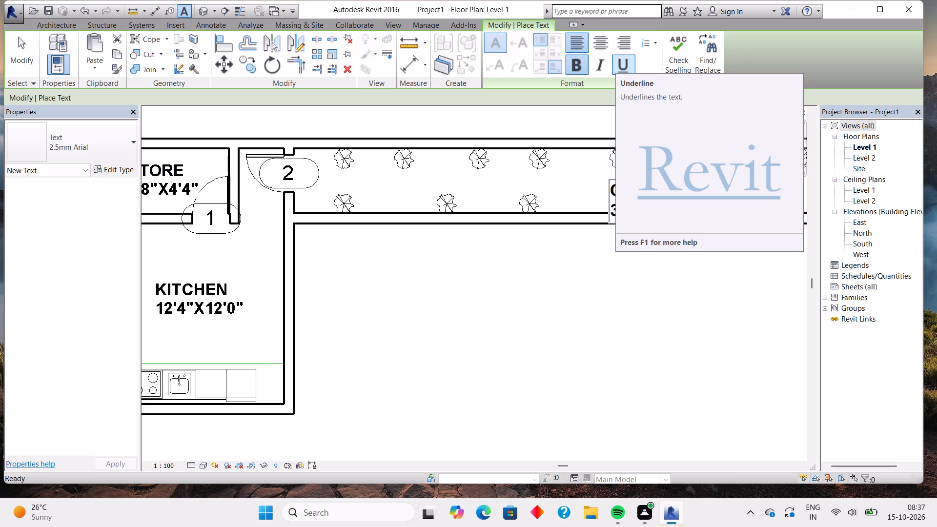
{"action": "key", "text": "shift+quotedbl"}
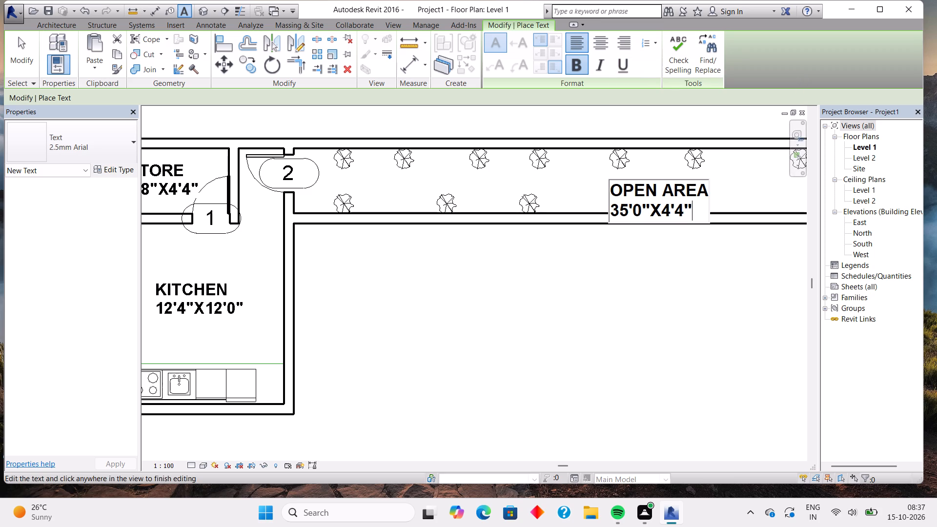
{"action": "scroll", "coordinate": [719, 284], "scroll_direction": "down", "scroll_amount": 2}
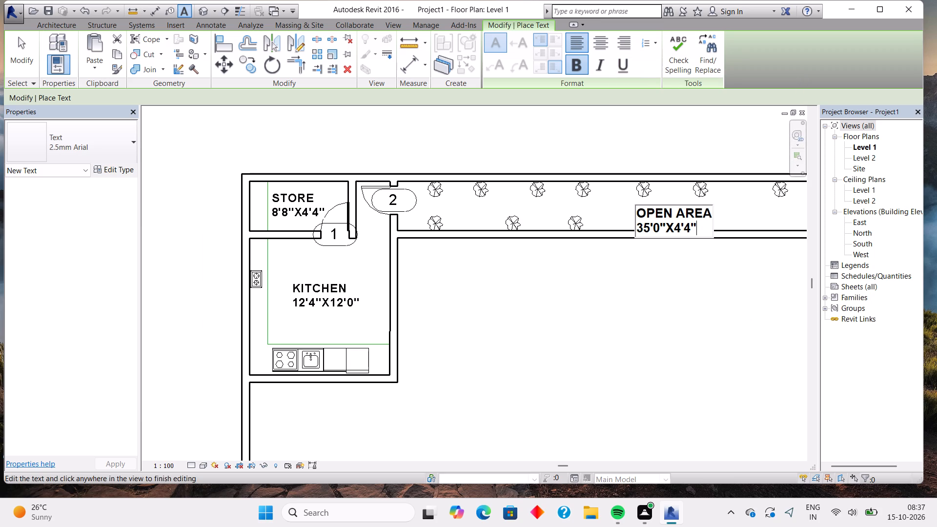
{"action": "left_click", "coordinate": [729, 213]}
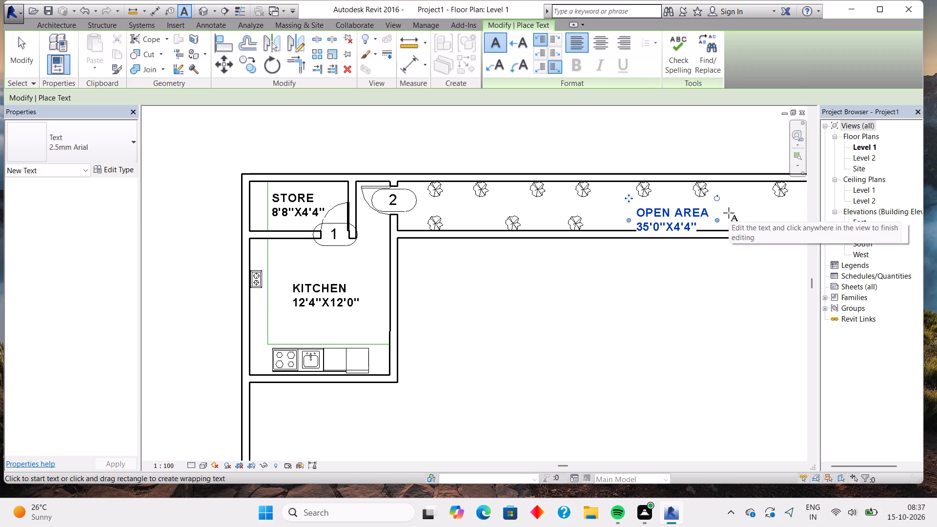
{"action": "left_click", "coordinate": [746, 216]}
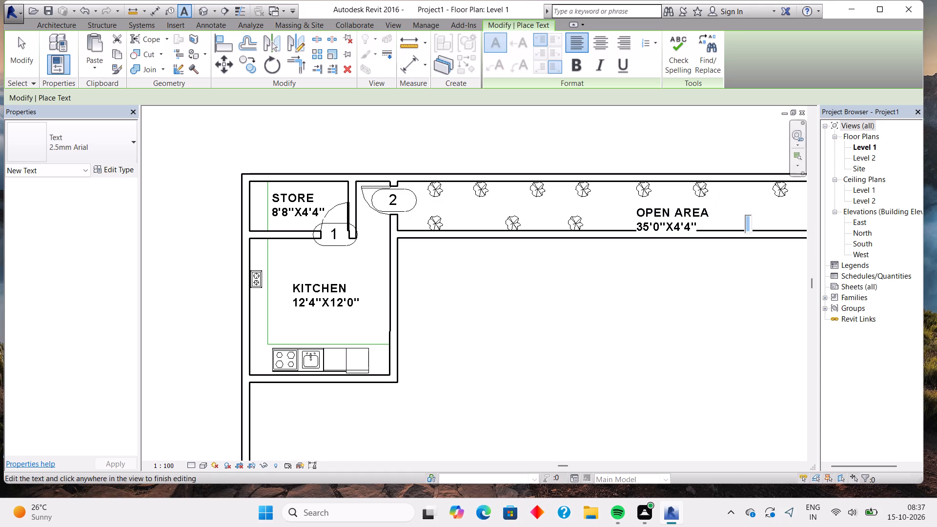
{"action": "key", "text": "Escape"}
{"action": "key", "text": "Escape"}
Finish the OPEN AREA note and shift it slightly north so its size line clears the strip's south wall.
{"action": "left_click", "coordinate": [695, 222]}
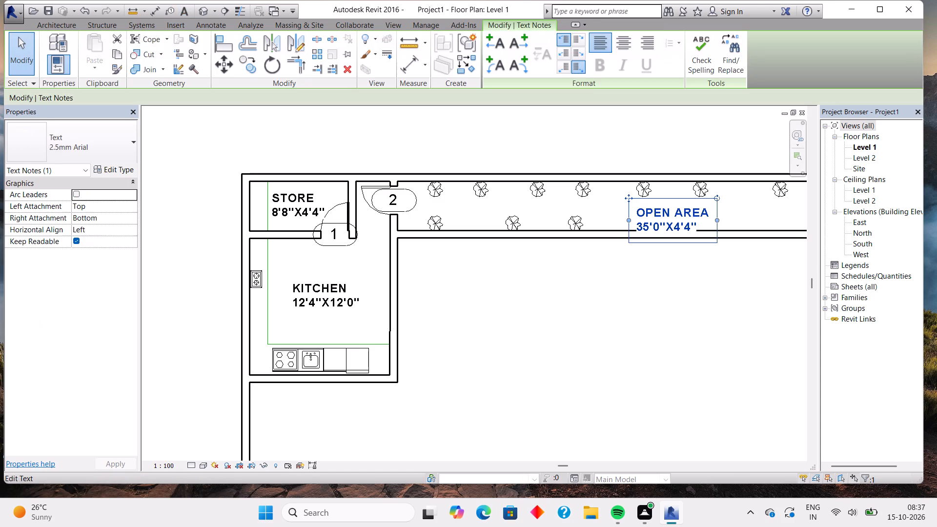
{"action": "key", "text": "Up"}
{"action": "key", "text": "Up"}
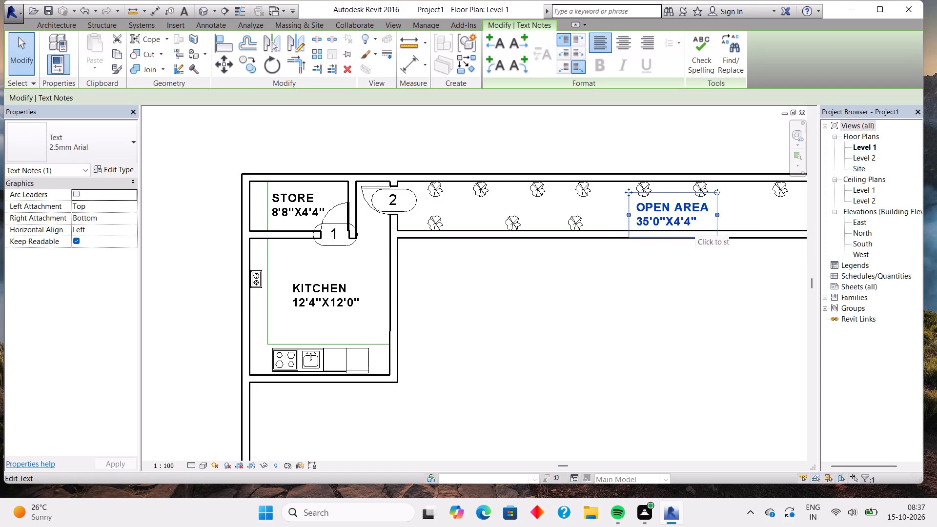
{"action": "key", "text": "Escape"}
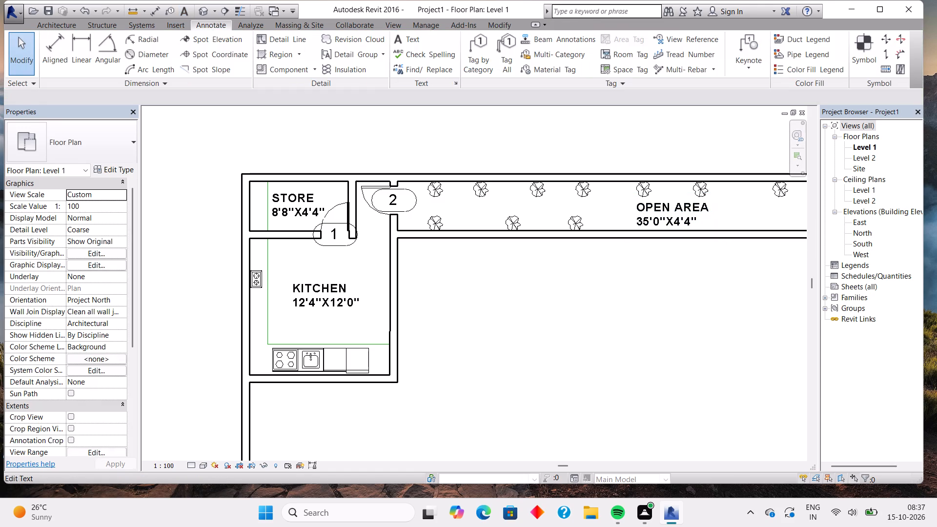
Place three more Agave - 0.45 Meters plants in the strip's south row, one near door 2 and two east of the OPEN AREA note.
{"action": "left_click", "coordinate": [65, 28]}
{"action": "left_click", "coordinate": [101, 49]}
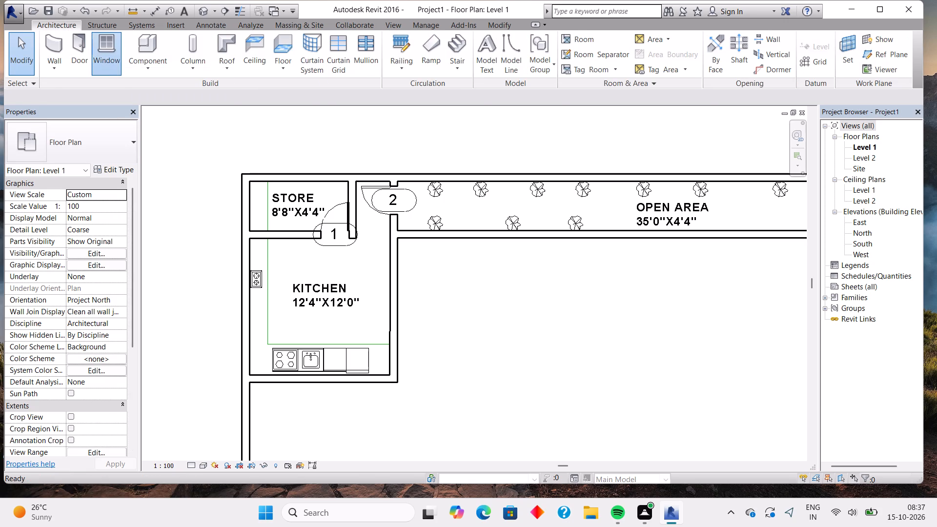
{"action": "left_click", "coordinate": [64, 21]}
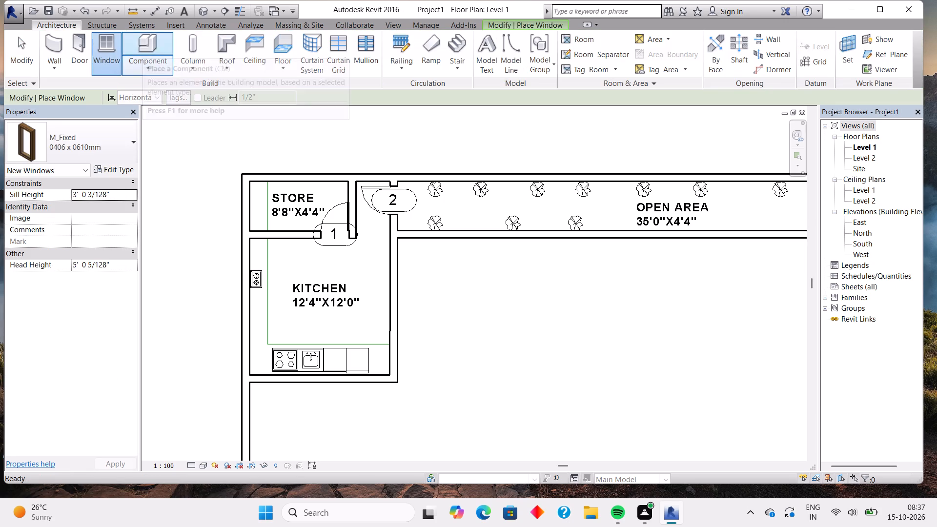
{"action": "left_click", "coordinate": [142, 45]}
{"action": "left_click", "coordinate": [94, 135]}
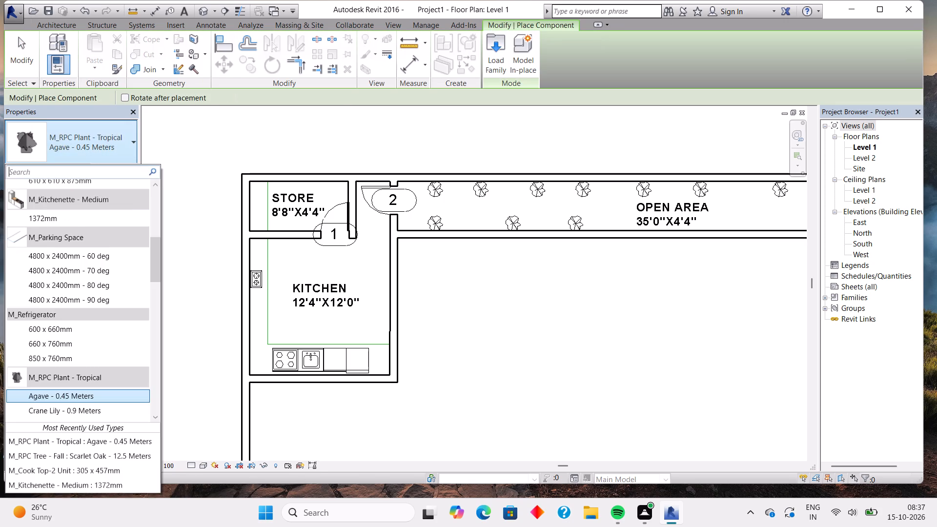
{"action": "left_click", "coordinate": [94, 135]}
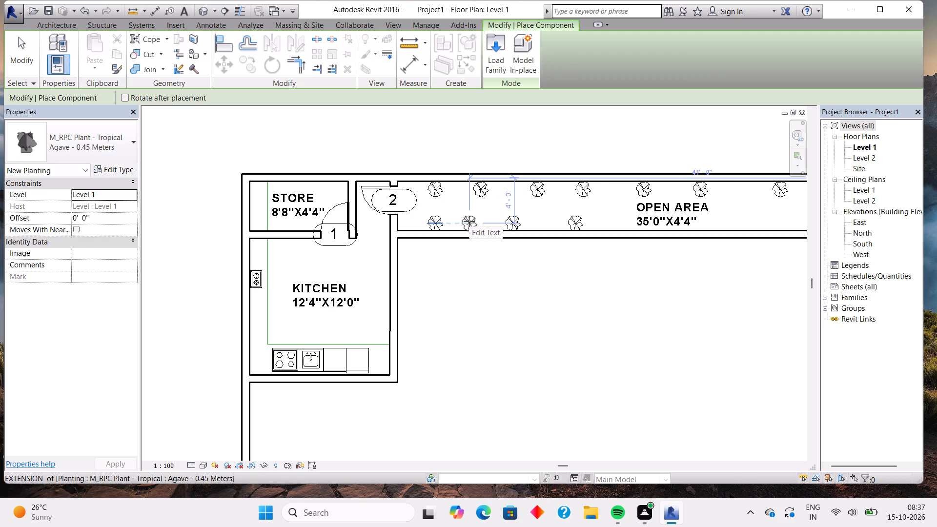
{"action": "left_click", "coordinate": [469, 221]}
{"action": "middle_click_drag", "start_coordinate": [623, 241], "coordinate": [484, 247]}
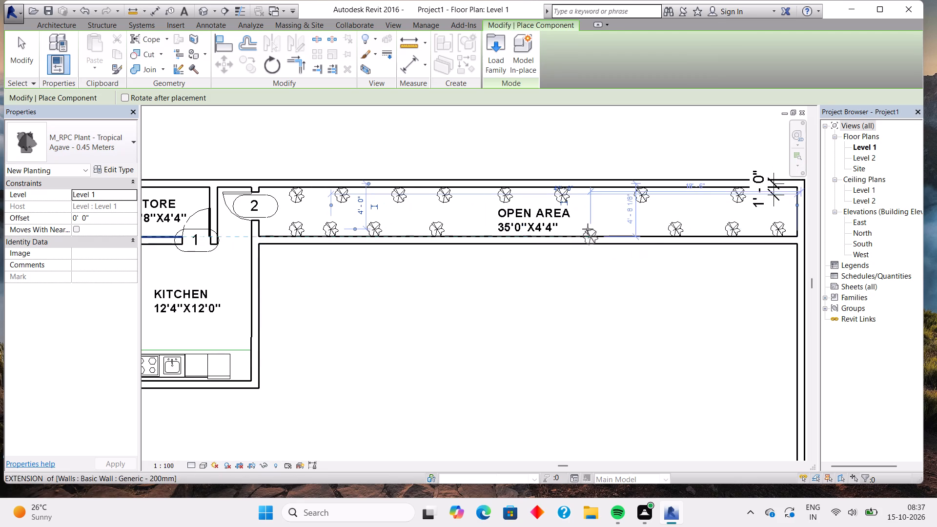
{"action": "left_click", "coordinate": [588, 224]}
{"action": "left_click", "coordinate": [632, 227]}
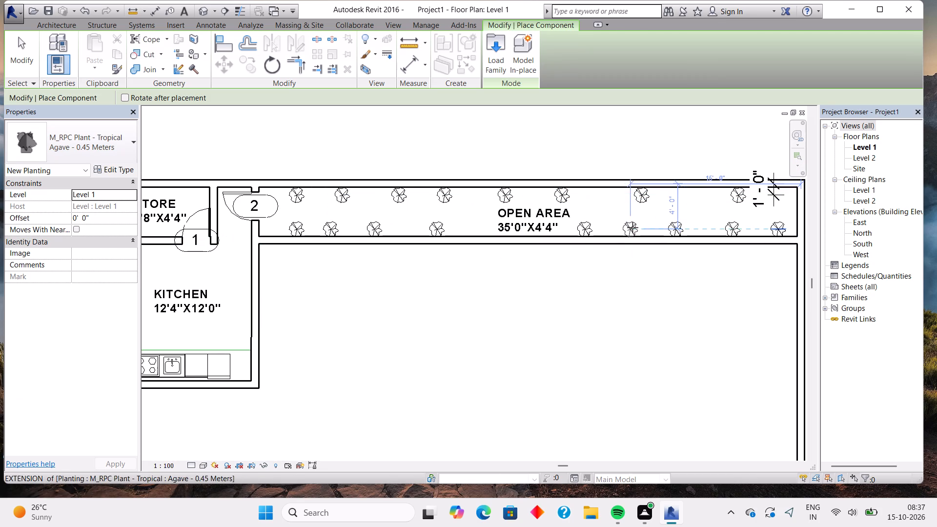
Add two Agave plants to the north row, about 10' and 18' from the east wall, and one in the south row just west of the note.
{"action": "left_click", "coordinate": [685, 199]}
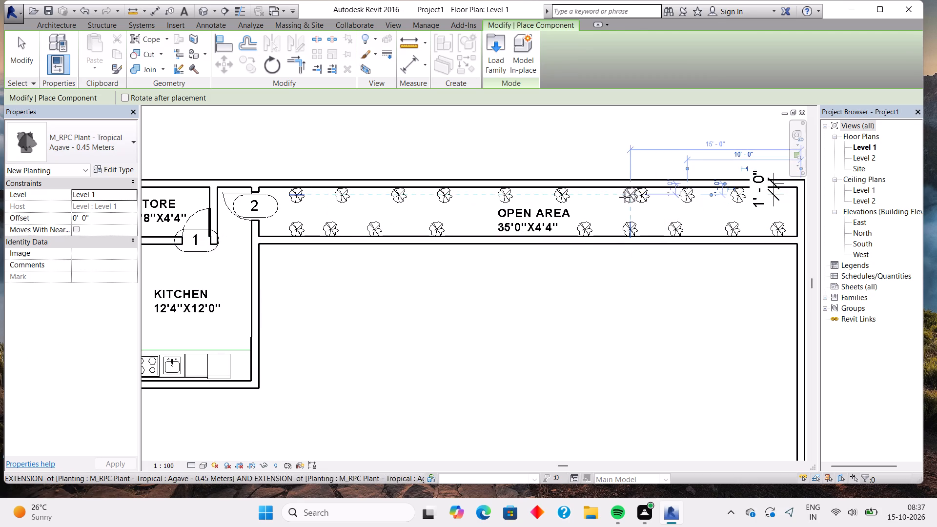
{"action": "left_click", "coordinate": [597, 199]}
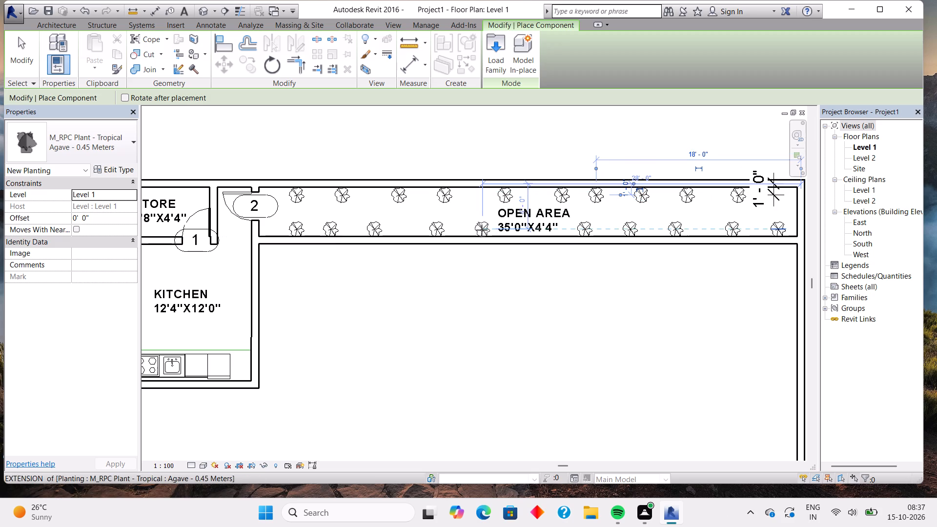
{"action": "left_click", "coordinate": [479, 227]}
{"action": "scroll", "coordinate": [590, 298], "scroll_direction": "down", "scroll_amount": 7}
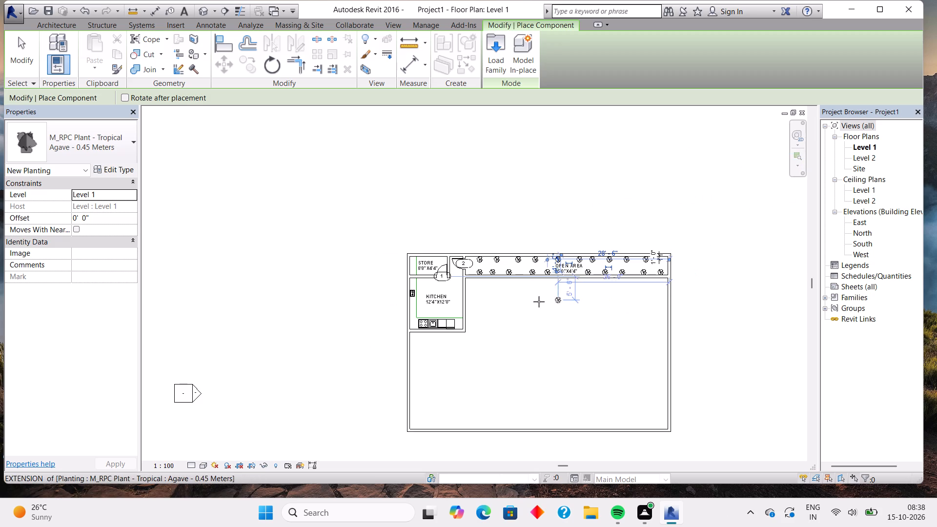
{"action": "scroll", "coordinate": [546, 345], "scroll_direction": "up", "scroll_amount": 3}
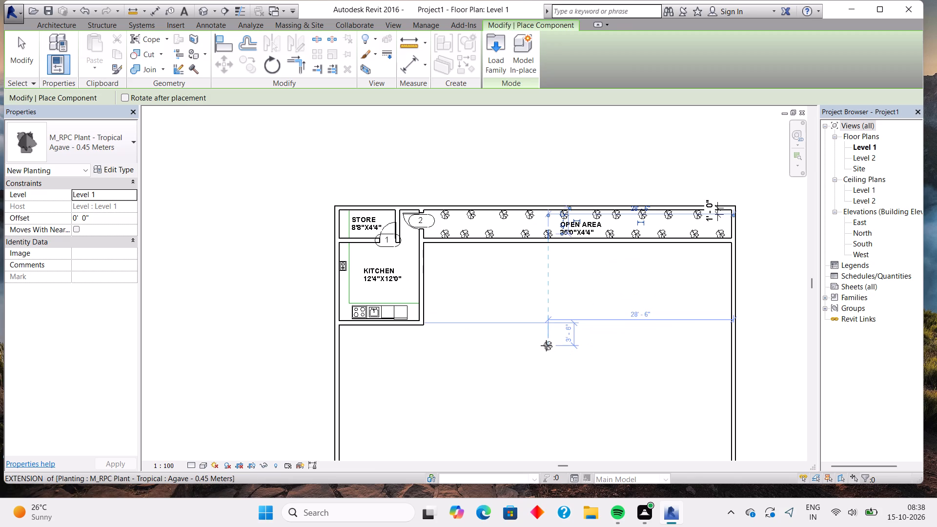
{"action": "key", "text": "Escape"}
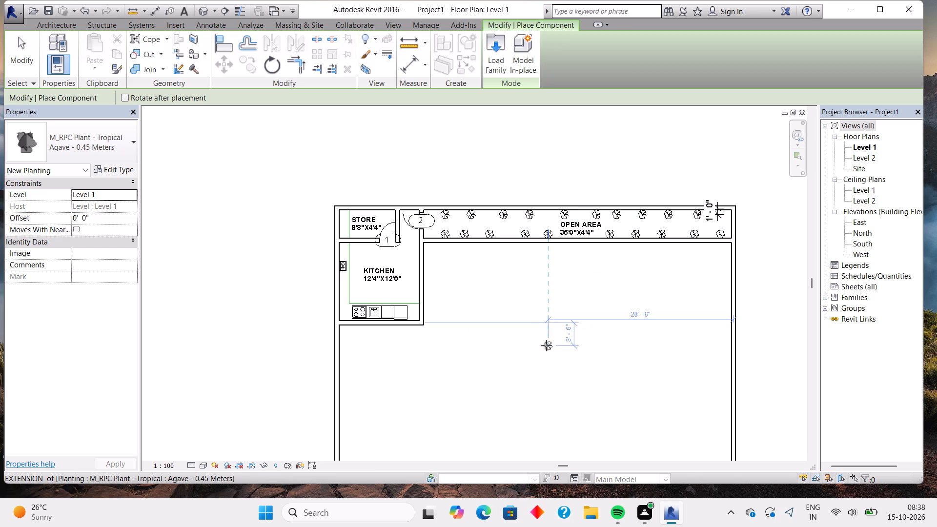
{"action": "key", "text": "Escape"}
Delete the remaining 1'-0" dimension at the strip's northeast corner.
{"action": "left_click", "coordinate": [711, 220]}
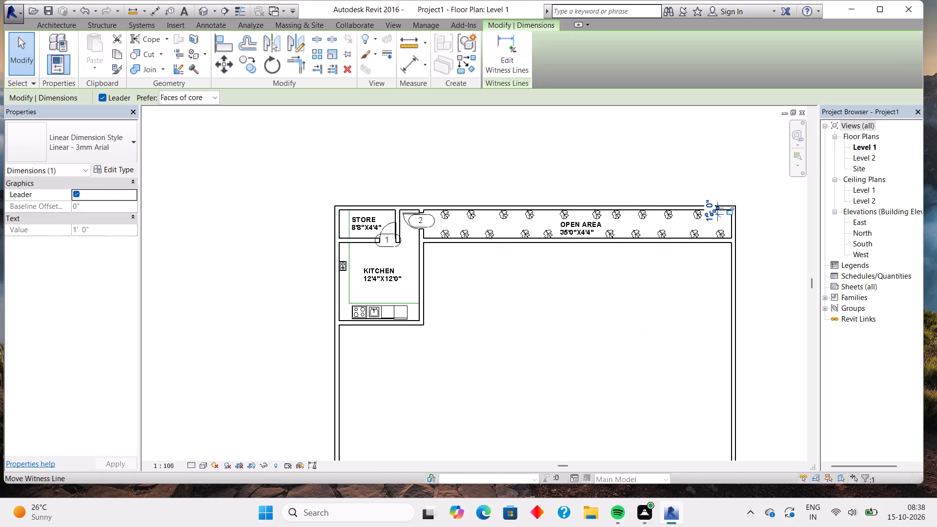
{"action": "key", "text": "Delete"}
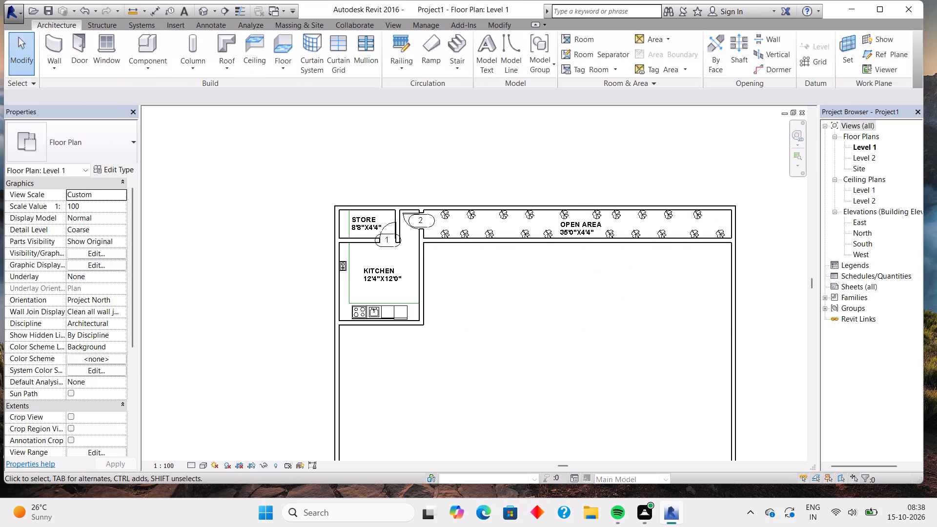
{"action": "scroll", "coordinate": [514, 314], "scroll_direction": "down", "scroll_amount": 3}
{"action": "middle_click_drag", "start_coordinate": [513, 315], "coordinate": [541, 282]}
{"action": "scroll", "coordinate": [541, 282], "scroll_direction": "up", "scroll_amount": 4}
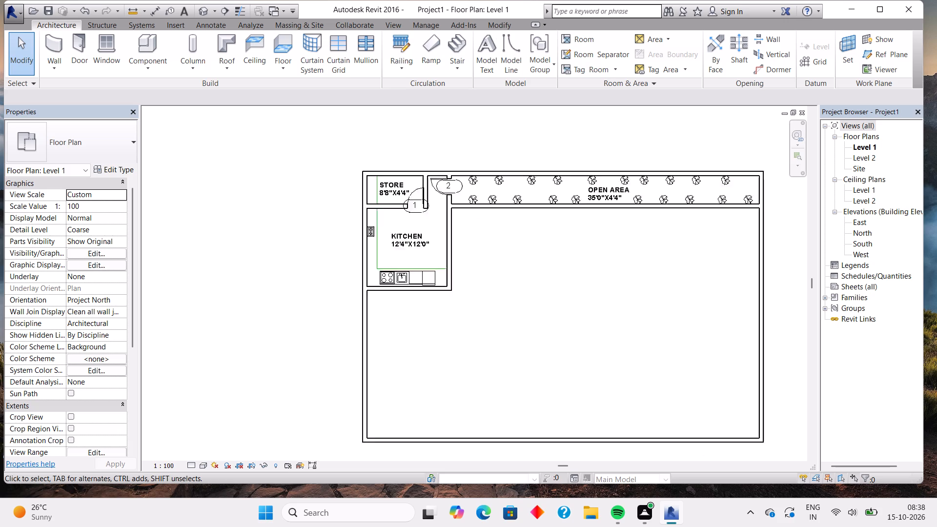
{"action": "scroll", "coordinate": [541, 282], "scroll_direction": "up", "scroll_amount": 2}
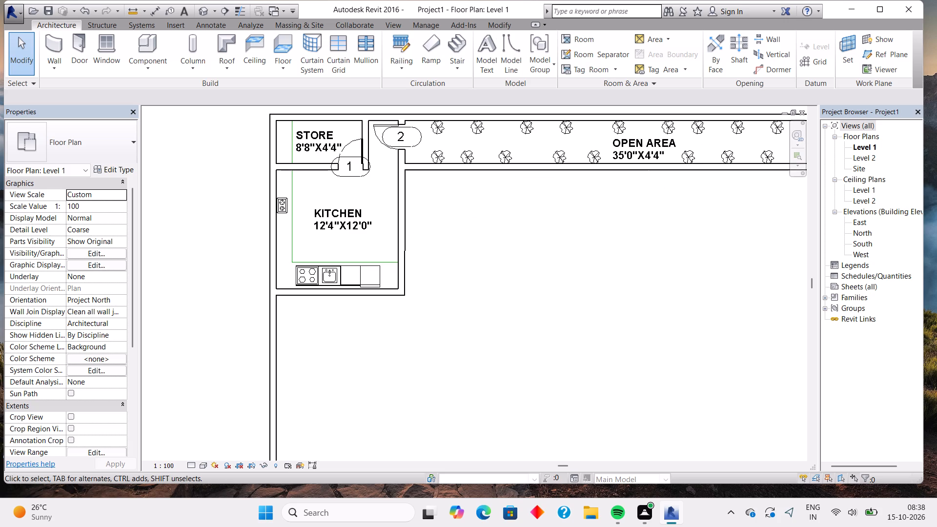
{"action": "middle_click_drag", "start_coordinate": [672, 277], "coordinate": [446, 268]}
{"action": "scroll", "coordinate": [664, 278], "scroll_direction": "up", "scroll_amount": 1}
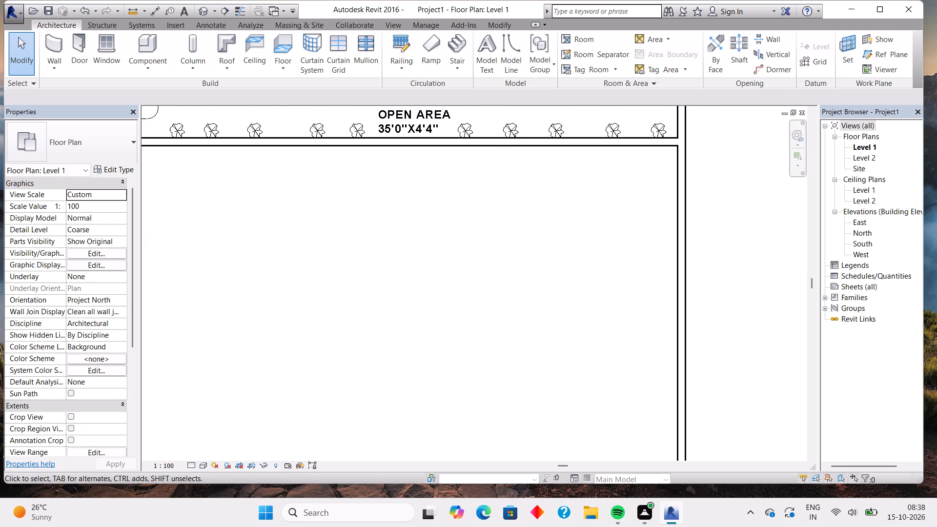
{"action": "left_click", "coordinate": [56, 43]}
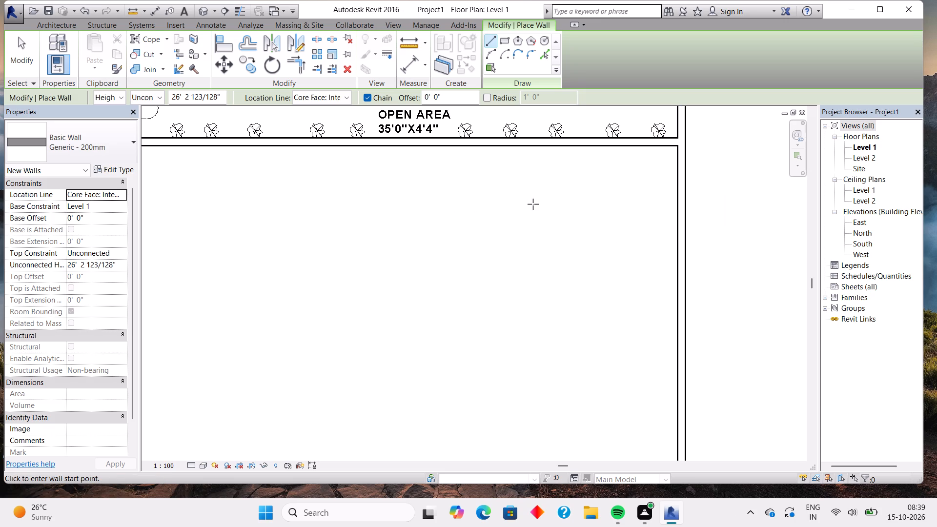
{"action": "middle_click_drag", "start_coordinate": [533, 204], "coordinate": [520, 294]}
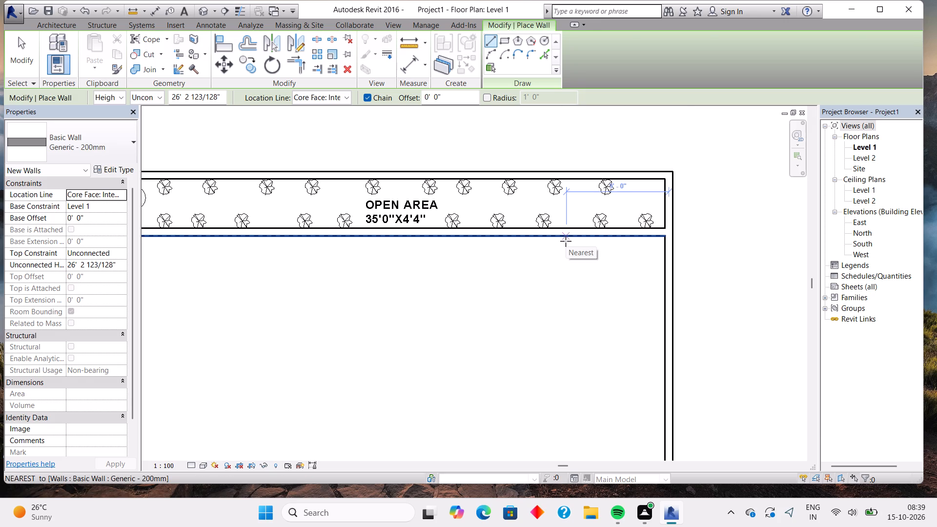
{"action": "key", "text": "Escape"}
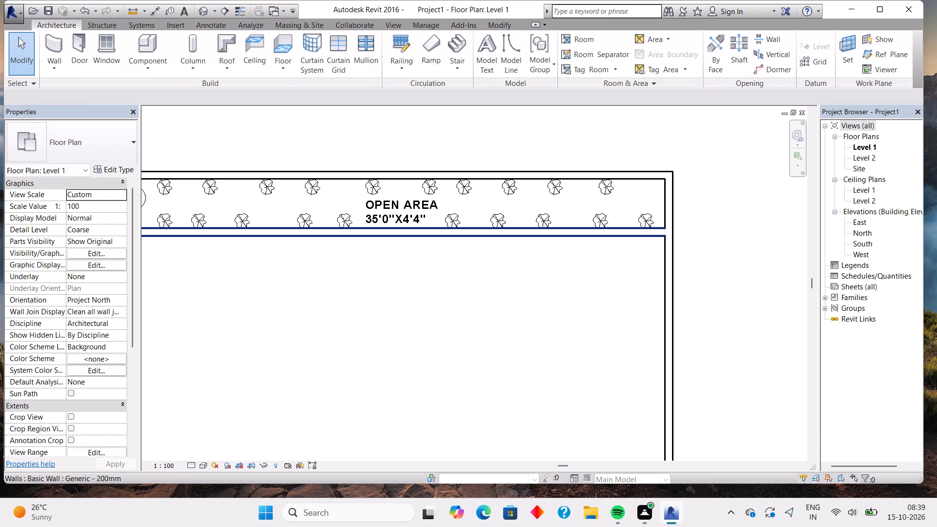
Delete the long wall along the south side of the open area strip.
{"action": "left_click", "coordinate": [546, 231]}
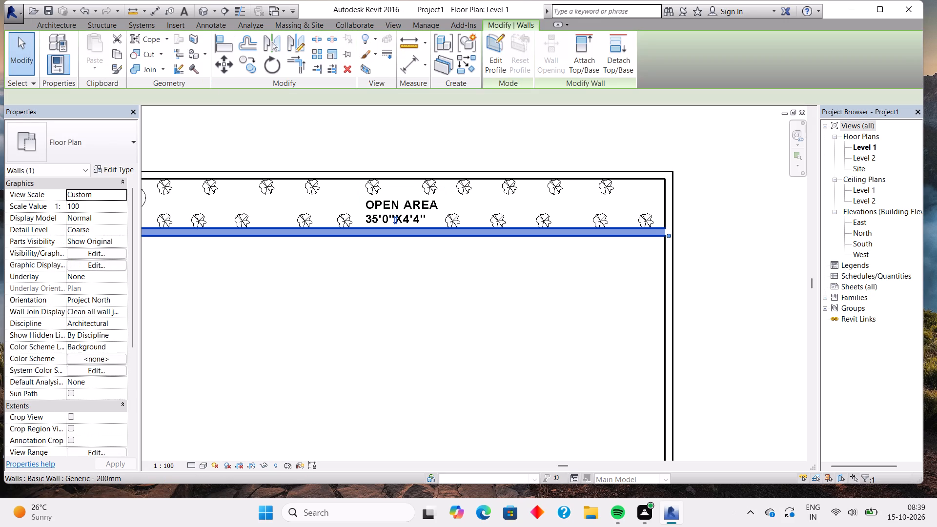
{"action": "key", "text": "Delete"}
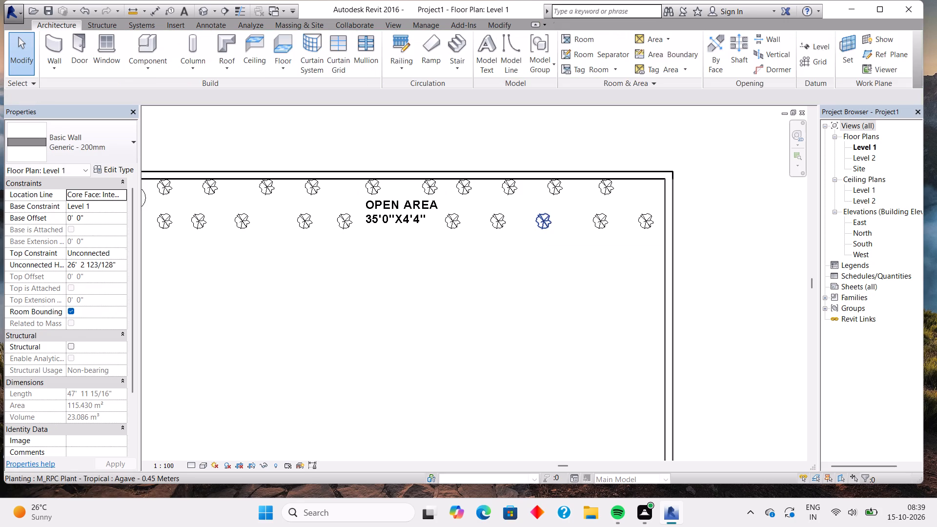
Draw a Generic - 200mm wall 35' east from the kitchen's east wall, in line with the store's south wall, and turn it north to the outer wall.
{"action": "middle_click_drag", "start_coordinate": [277, 241], "coordinate": [634, 293]}
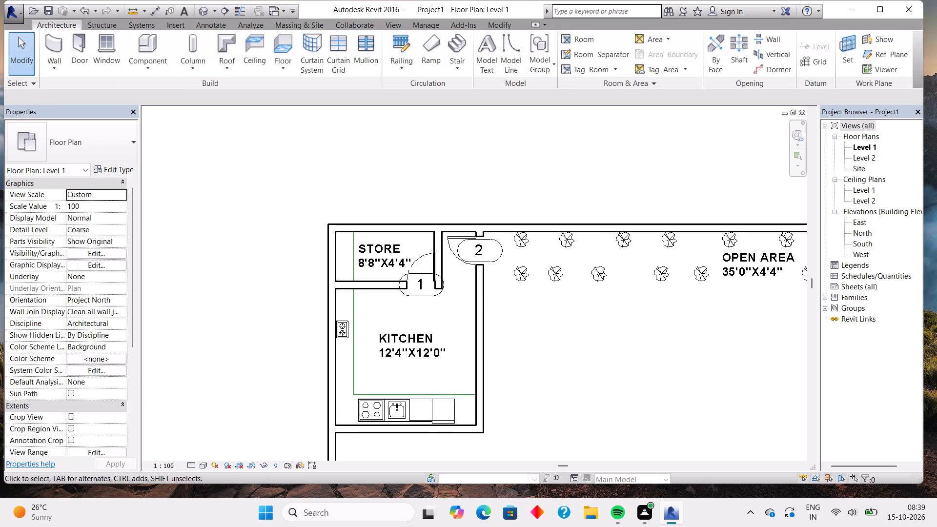
{"action": "left_click", "coordinate": [41, 44]}
{"action": "middle_click_drag", "start_coordinate": [723, 313], "coordinate": [652, 290]}
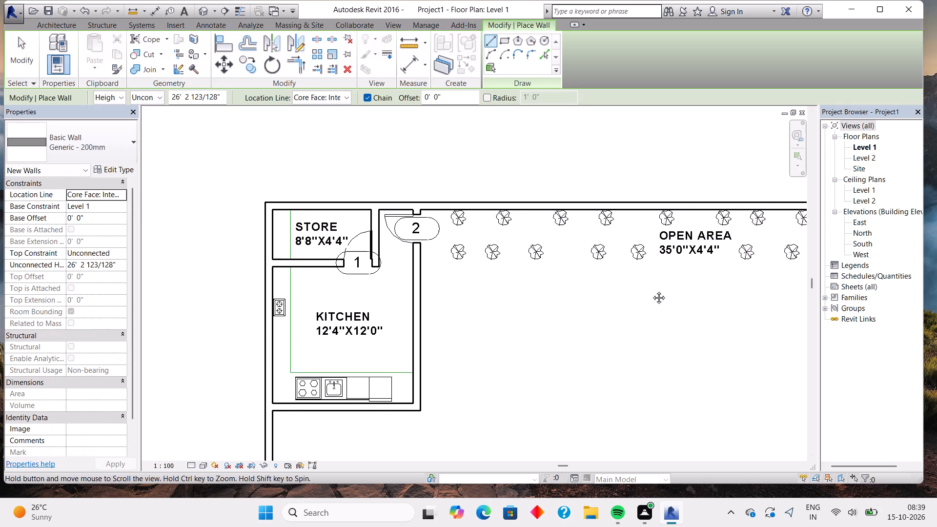
{"action": "middle_click_drag", "start_coordinate": [652, 290], "coordinate": [536, 290]}
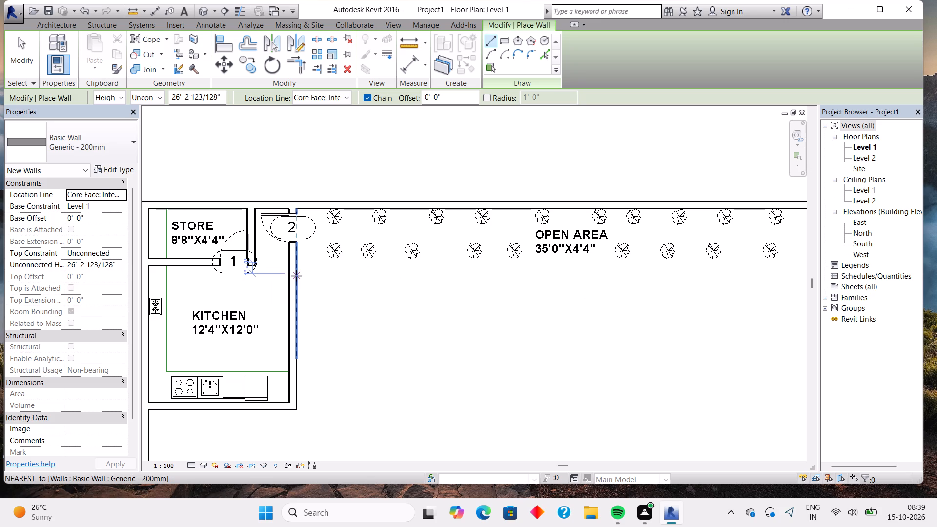
{"action": "left_click", "coordinate": [298, 265]}
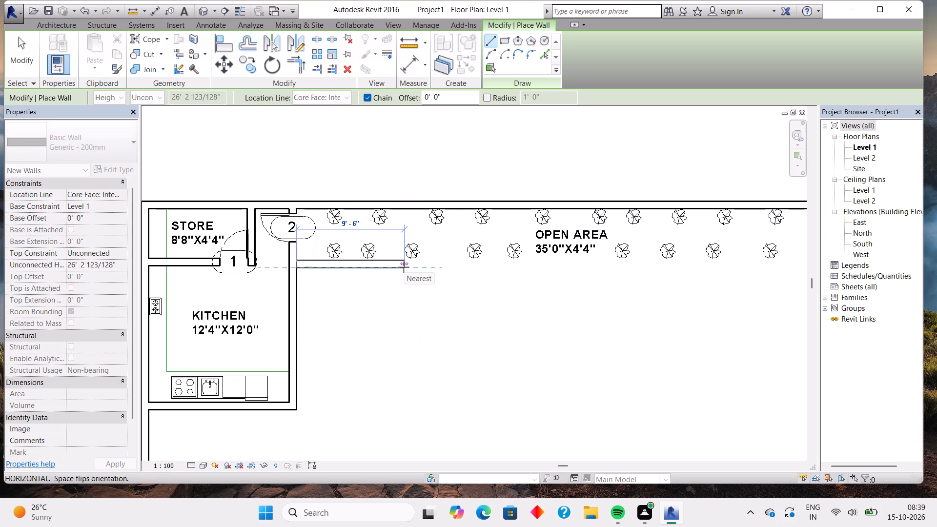
{"action": "type", "text": "35"}
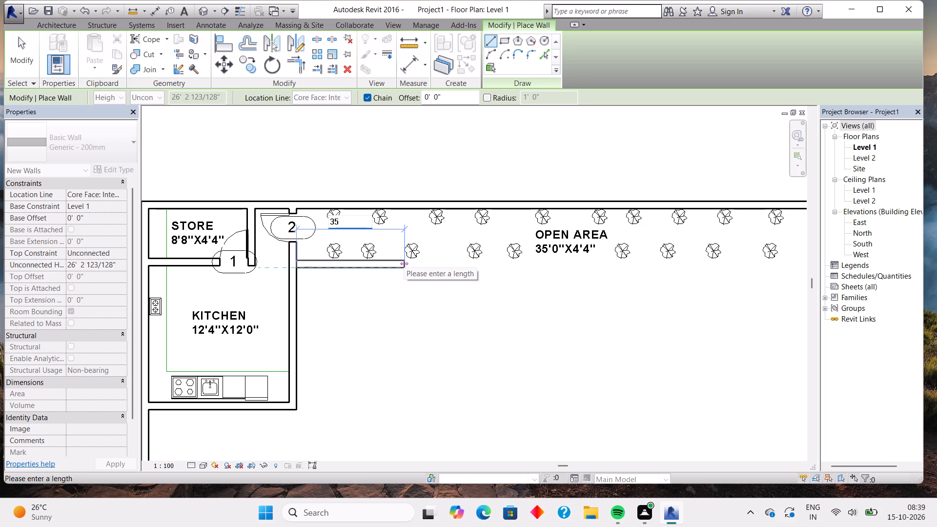
{"action": "key", "text": "Return"}
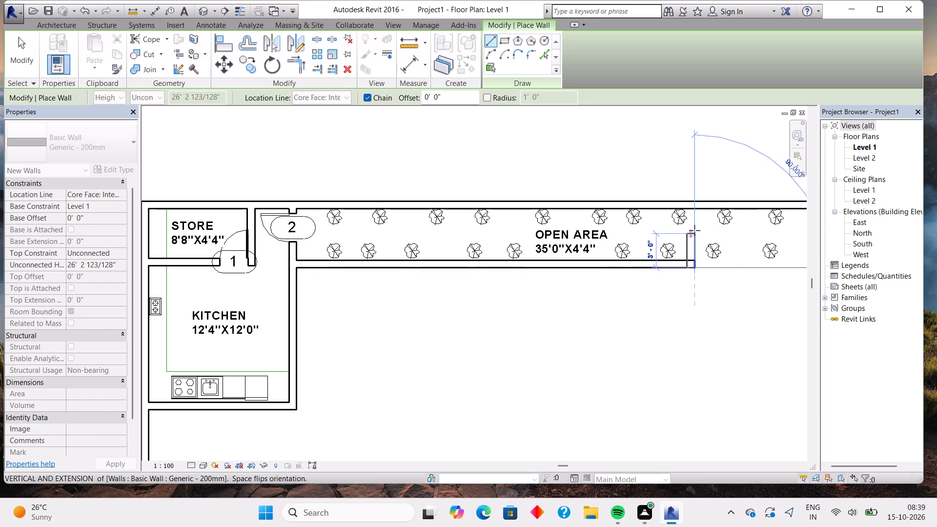
{"action": "left_click", "coordinate": [697, 209]}
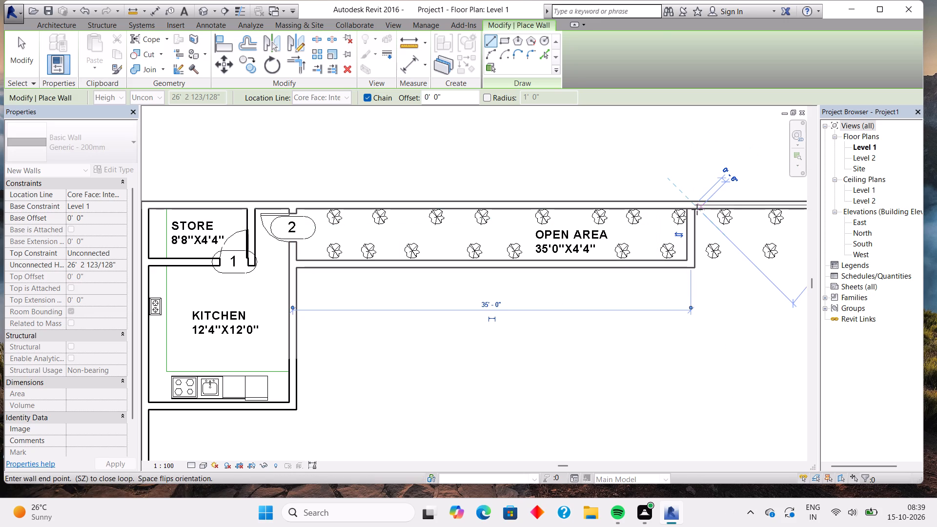
{"action": "key", "text": "Escape"}
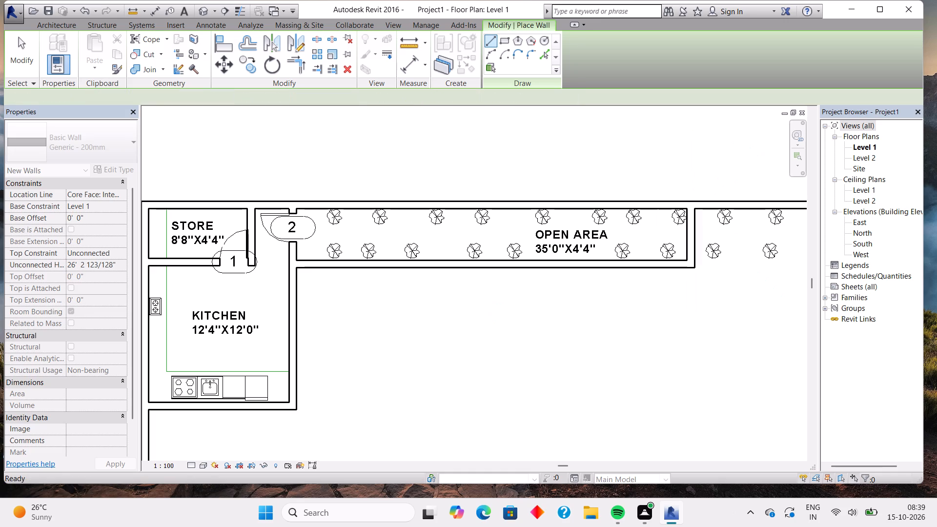
{"action": "middle_click_drag", "start_coordinate": [715, 286], "coordinate": [533, 320]}
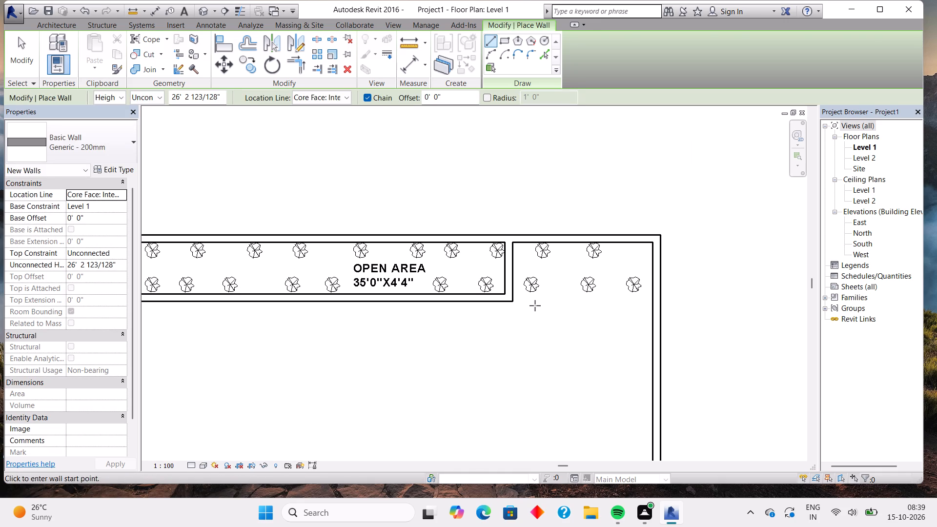
{"action": "key", "text": "Escape"}
Delete the five Agave plants left outside the open area, east of its new end wall.
{"action": "left_click", "coordinate": [530, 290]}
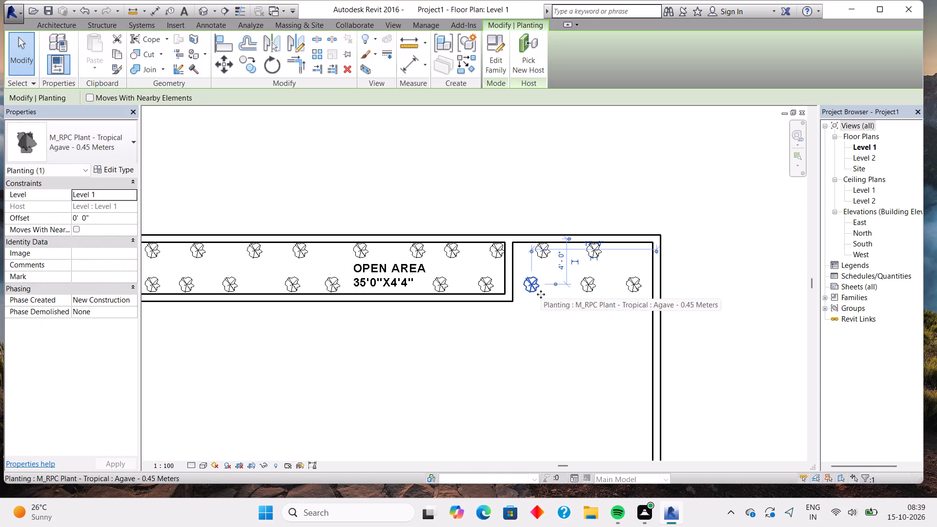
{"action": "key", "text": "Delete"}
{"action": "left_click", "coordinate": [548, 257]}
{"action": "key", "text": "Delete"}
{"action": "left_click", "coordinate": [579, 288]}
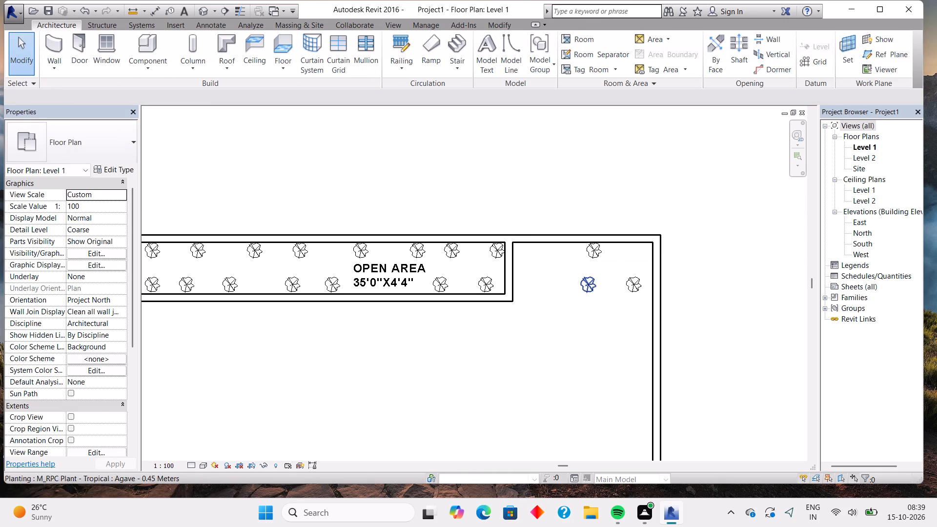
{"action": "key", "text": "Delete"}
{"action": "left_click", "coordinate": [590, 259]}
{"action": "key", "text": "Delete"}
{"action": "left_click", "coordinate": [630, 284]}
{"action": "key", "text": "Delete"}
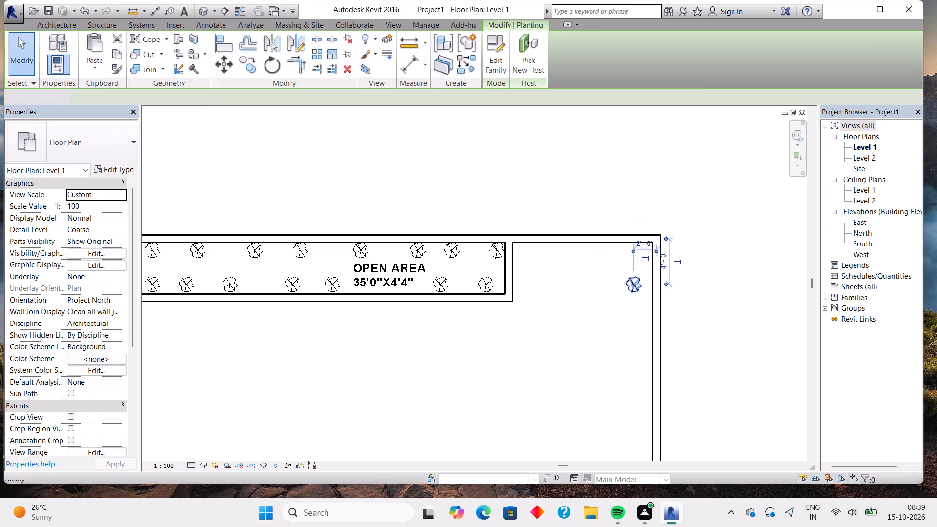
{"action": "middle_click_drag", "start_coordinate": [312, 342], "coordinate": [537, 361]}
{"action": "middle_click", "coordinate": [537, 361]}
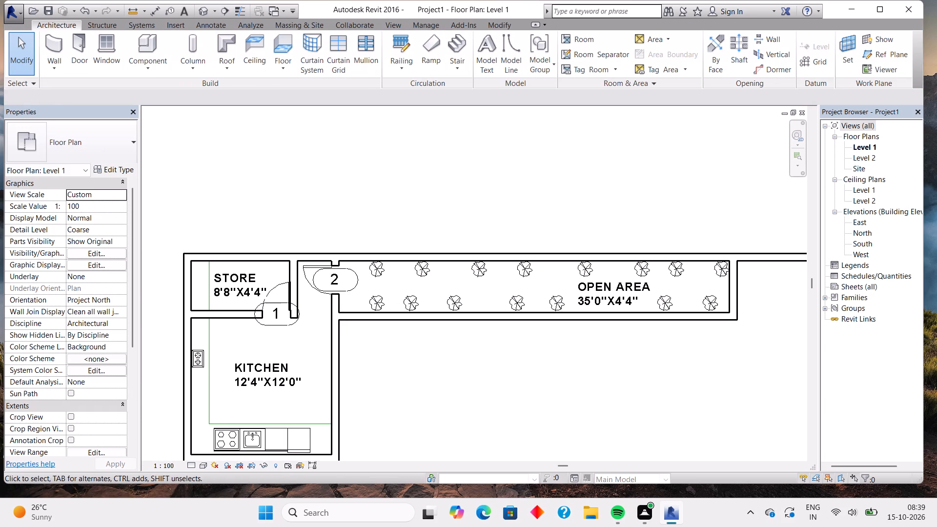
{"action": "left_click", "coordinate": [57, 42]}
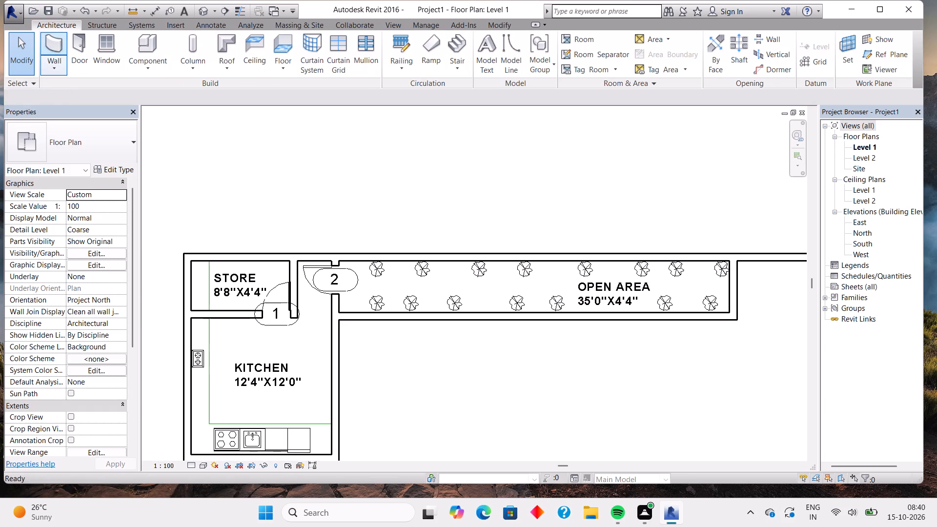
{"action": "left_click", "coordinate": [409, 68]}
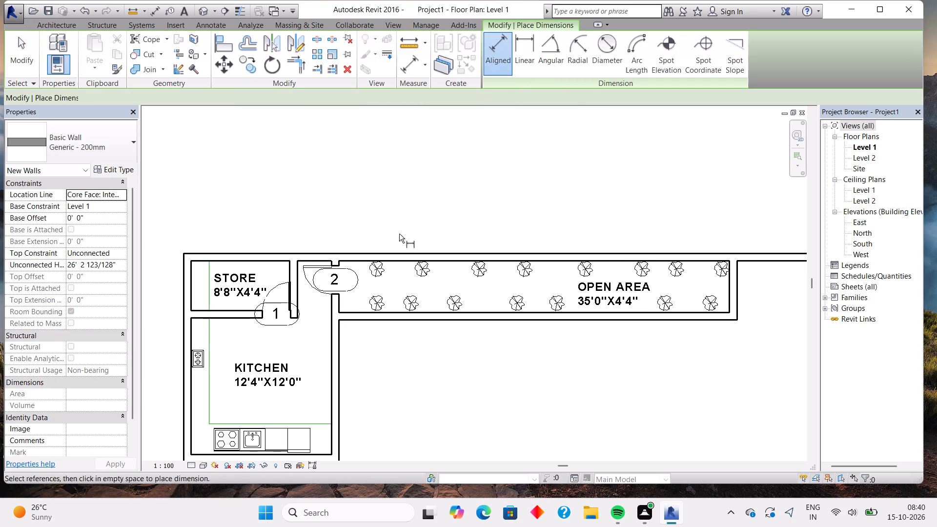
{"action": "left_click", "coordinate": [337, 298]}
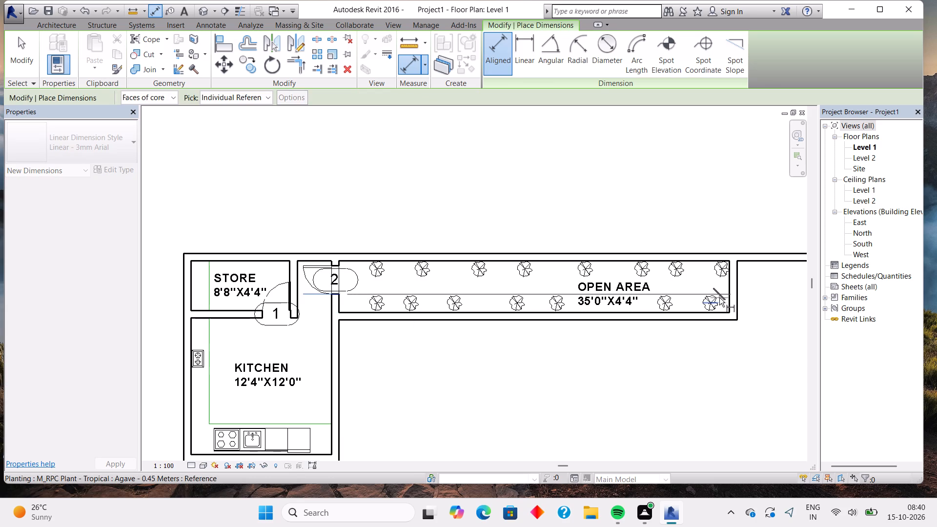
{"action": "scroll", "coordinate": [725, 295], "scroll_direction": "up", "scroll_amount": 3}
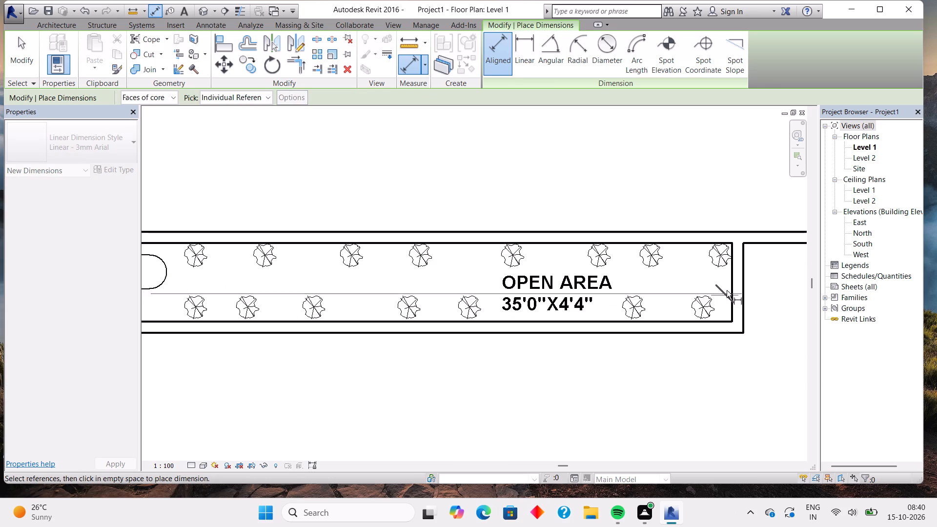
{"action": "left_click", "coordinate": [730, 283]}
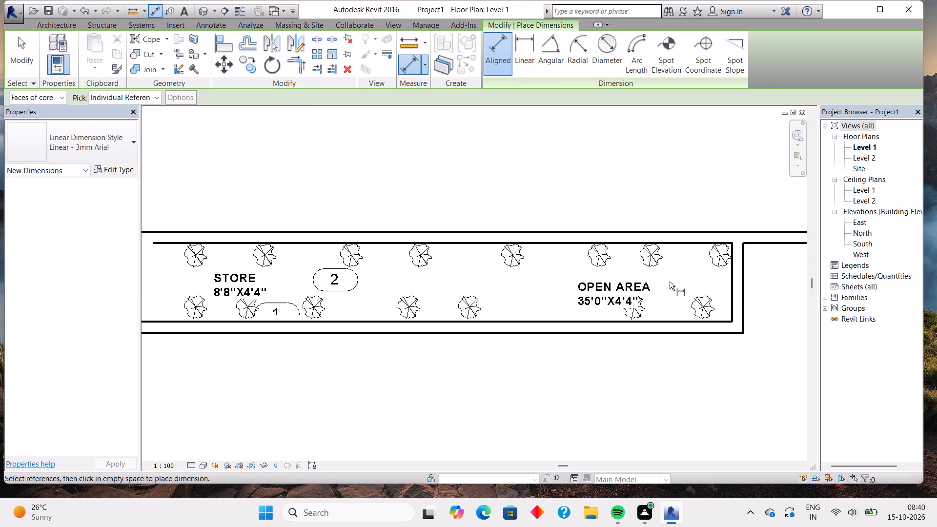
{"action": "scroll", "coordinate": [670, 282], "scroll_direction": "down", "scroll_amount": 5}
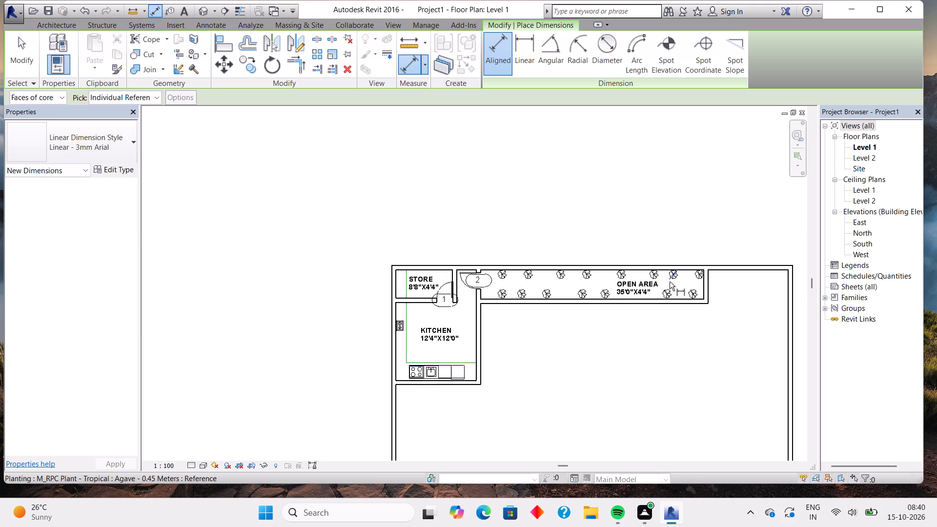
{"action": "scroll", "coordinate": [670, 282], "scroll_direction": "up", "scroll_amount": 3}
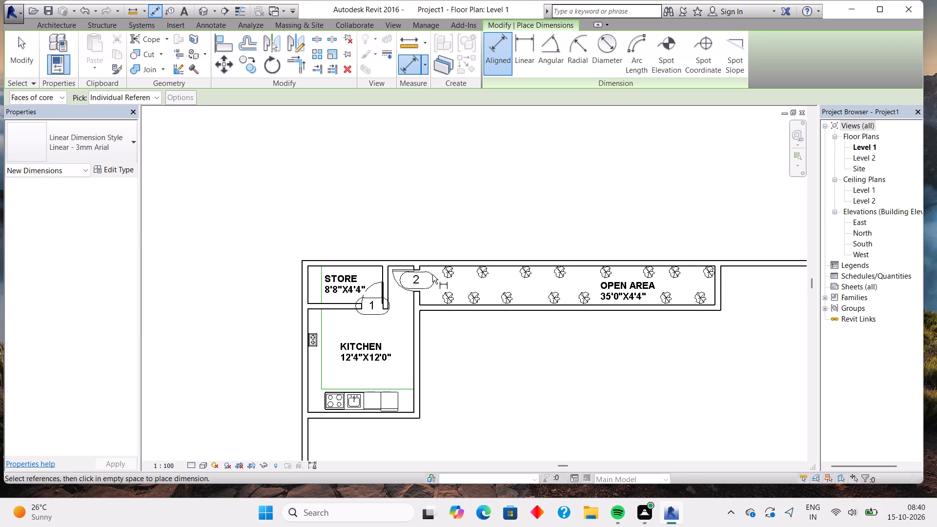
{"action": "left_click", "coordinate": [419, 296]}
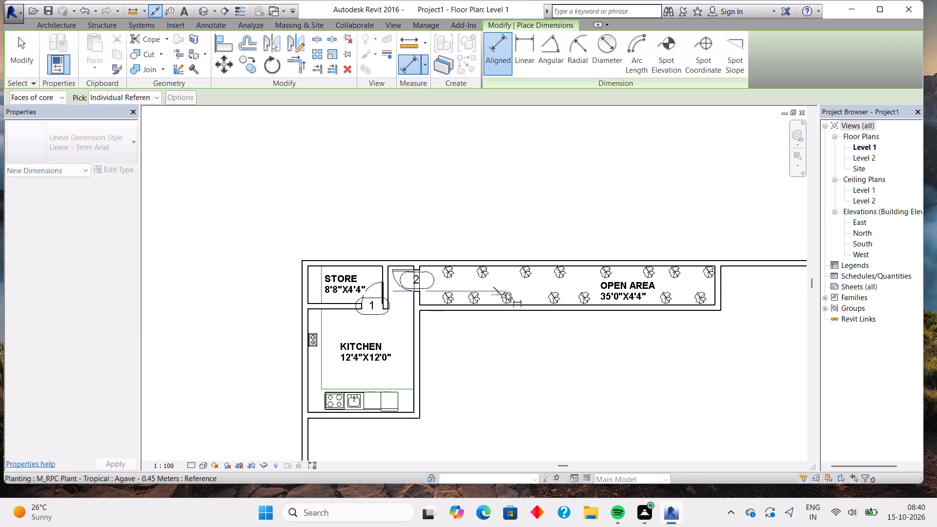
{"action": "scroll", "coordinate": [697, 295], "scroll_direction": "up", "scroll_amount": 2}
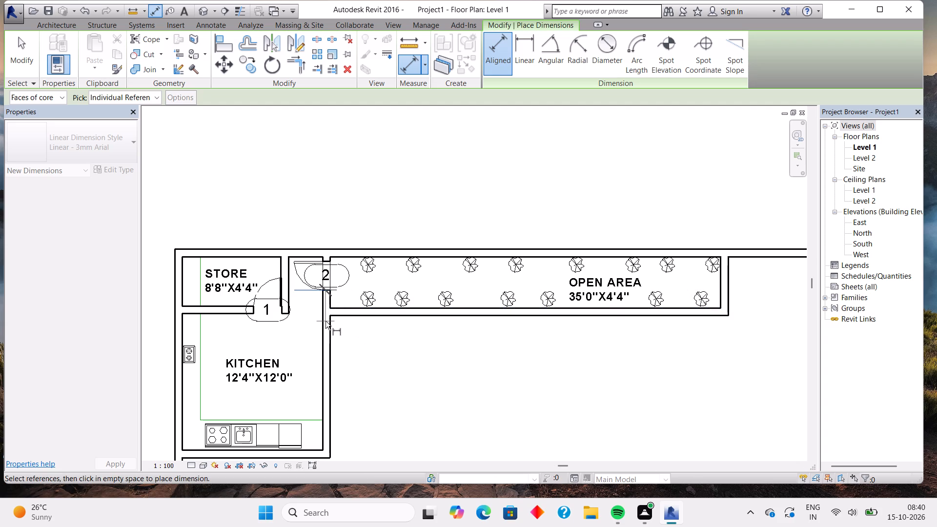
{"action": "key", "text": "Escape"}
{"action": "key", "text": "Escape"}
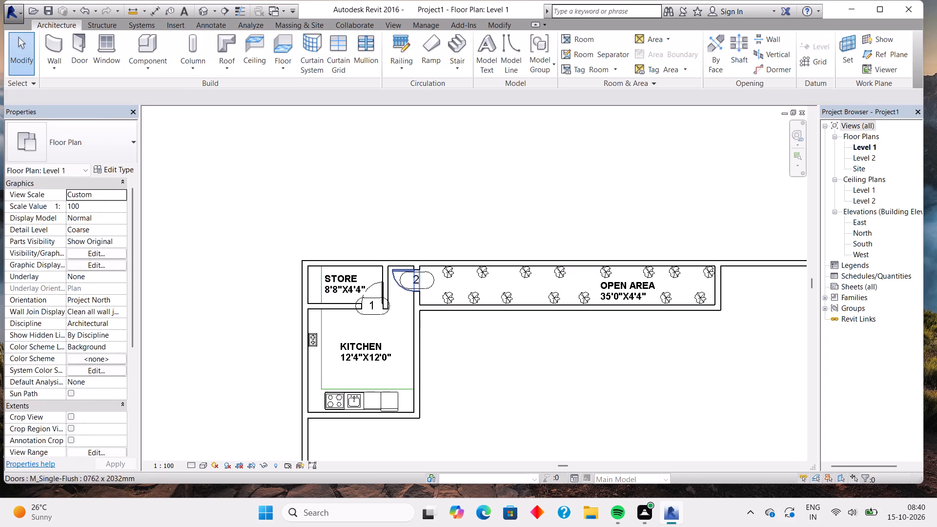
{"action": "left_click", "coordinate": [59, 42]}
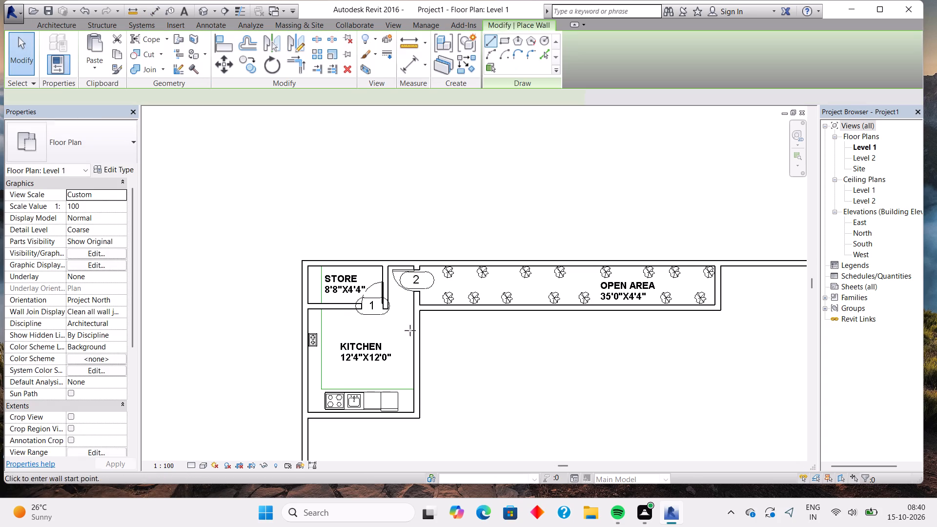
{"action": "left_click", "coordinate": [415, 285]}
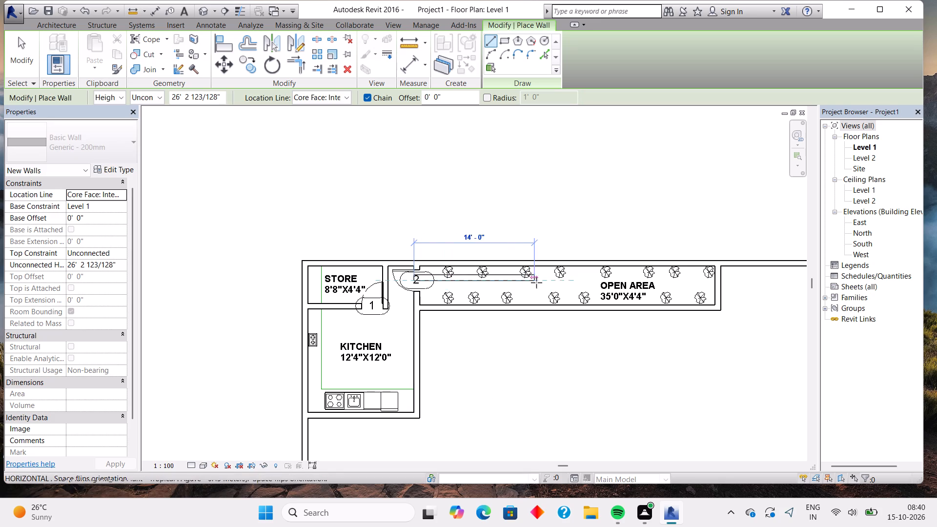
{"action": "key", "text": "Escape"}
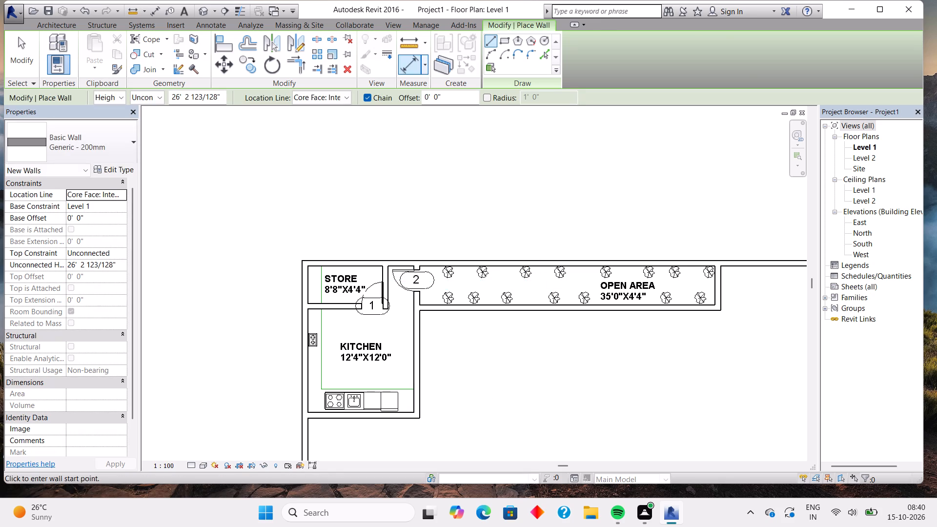
Measure the open area's inside length from the kitchen's east wall face to the strip's east end wall.
{"action": "left_click", "coordinate": [415, 67]}
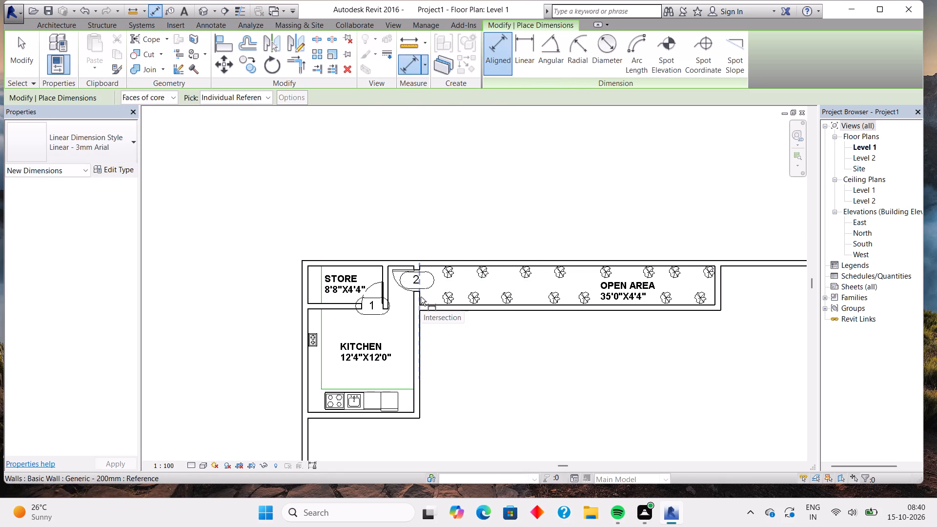
{"action": "scroll", "coordinate": [421, 297], "scroll_direction": "up", "scroll_amount": 6}
{"action": "left_click", "coordinate": [419, 295]}
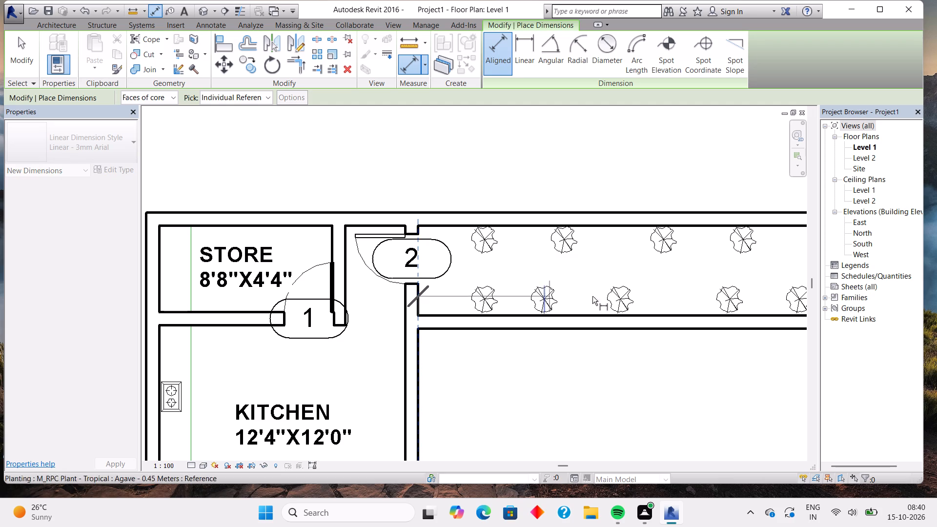
{"action": "middle_click_drag", "start_coordinate": [731, 286], "coordinate": [488, 348]}
{"action": "middle_click_drag", "start_coordinate": [728, 349], "coordinate": [525, 346]}
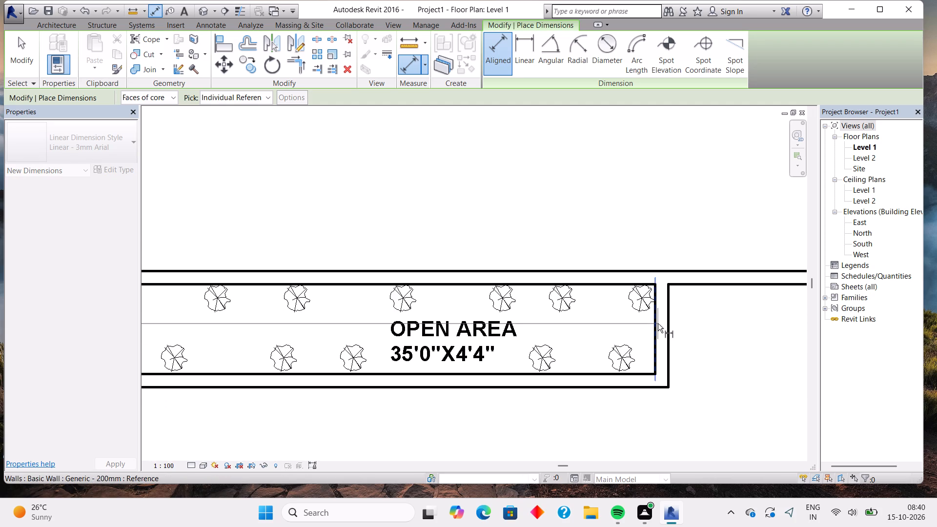
{"action": "left_click", "coordinate": [656, 323]}
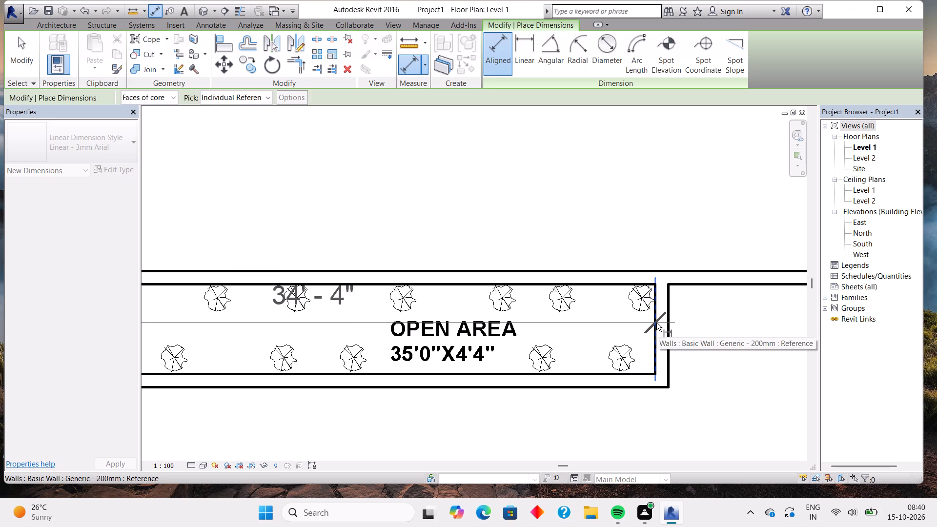
{"action": "key", "text": "Escape"}
{"action": "key", "text": "Escape"}
Nudge the open area's east end wall 4" east.
{"action": "middle_click_drag", "start_coordinate": [653, 345], "coordinate": [106, 396]}
{"action": "scroll", "coordinate": [130, 429], "scroll_direction": "up", "scroll_amount": 1}
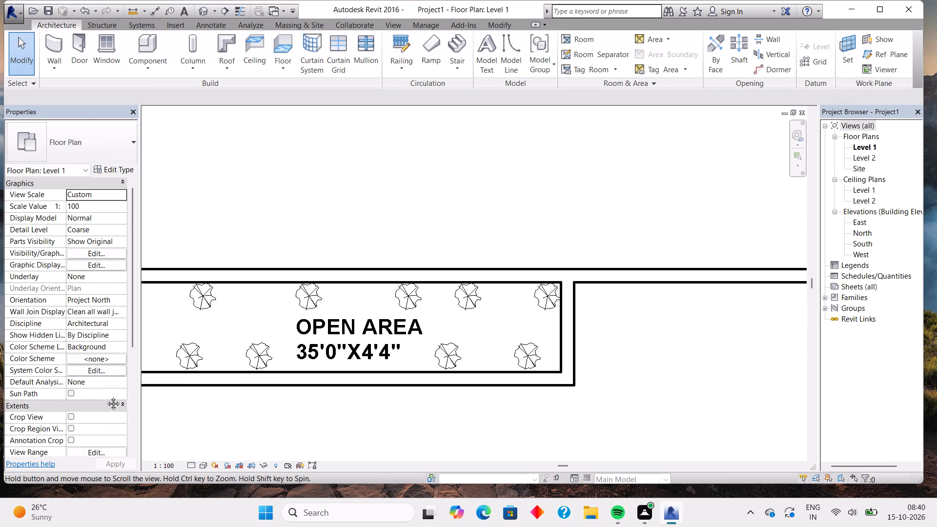
{"action": "middle_click_drag", "start_coordinate": [106, 396], "coordinate": [49, 362]}
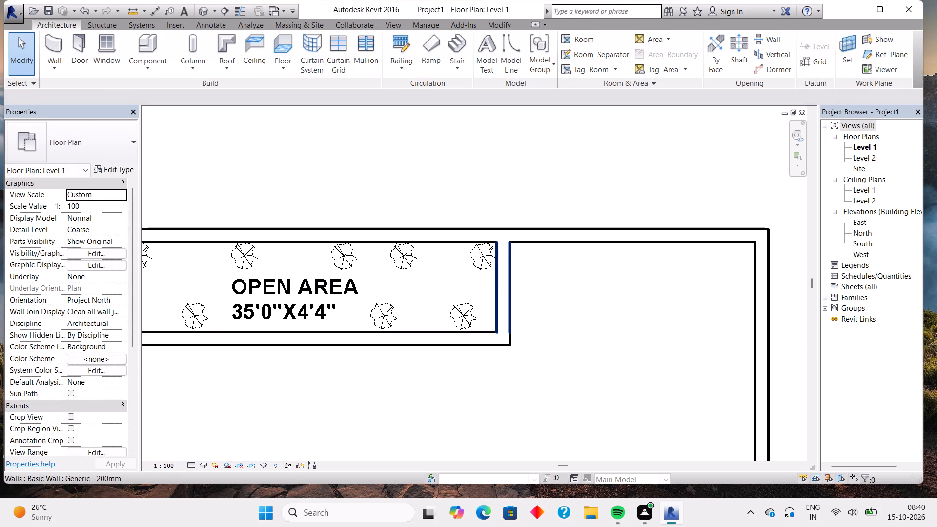
{"action": "left_click", "coordinate": [497, 300]}
{"action": "key", "text": "Right"}
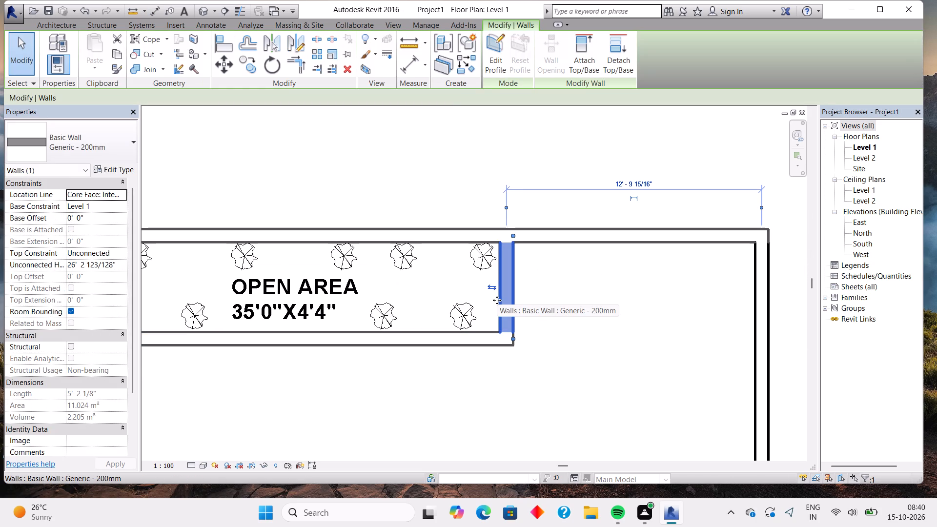
{"action": "key", "text": "Right"}
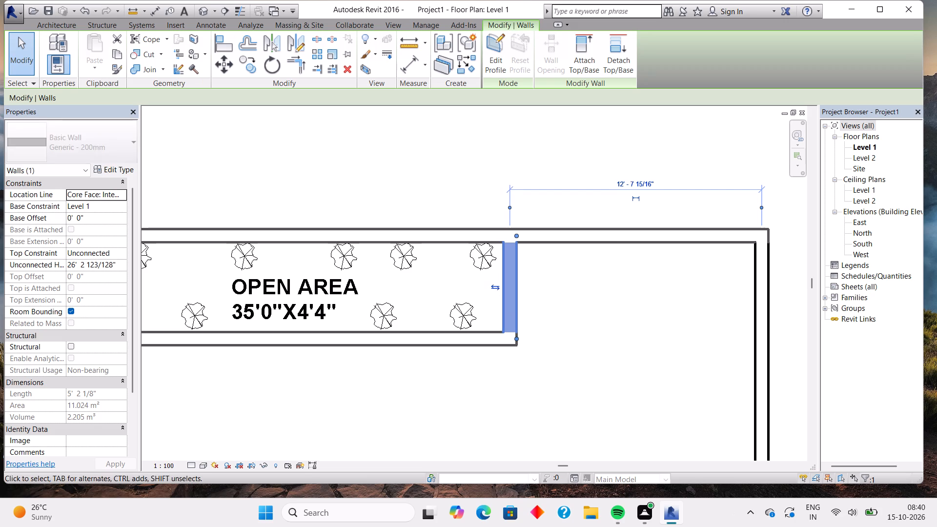
{"action": "key", "text": "Escape"}
Measure the open area's inside length again, from the kitchen's east wall face to the moved end wall.
{"action": "middle_click_drag", "start_coordinate": [405, 377], "coordinate": [708, 370]}
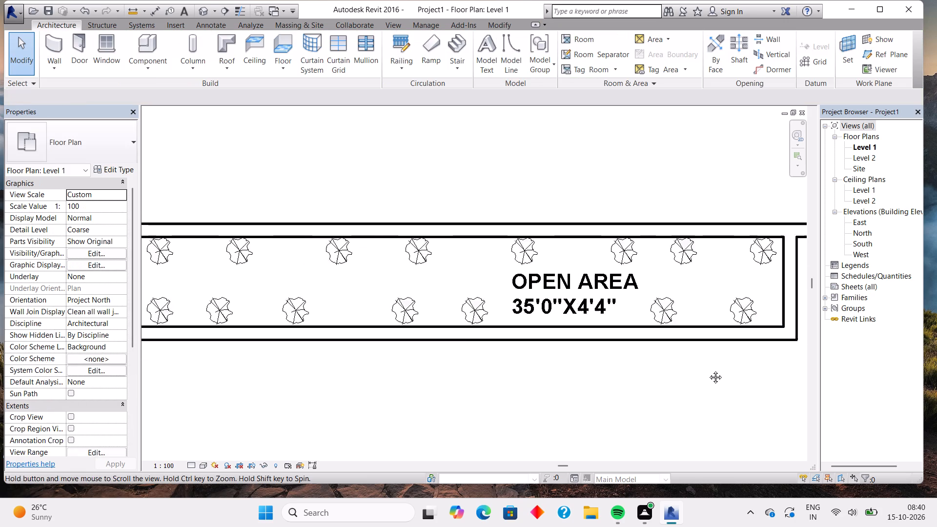
{"action": "middle_click_drag", "start_coordinate": [708, 370], "coordinate": [714, 346]}
{"action": "scroll", "coordinate": [714, 346], "scroll_direction": "down", "scroll_amount": 3}
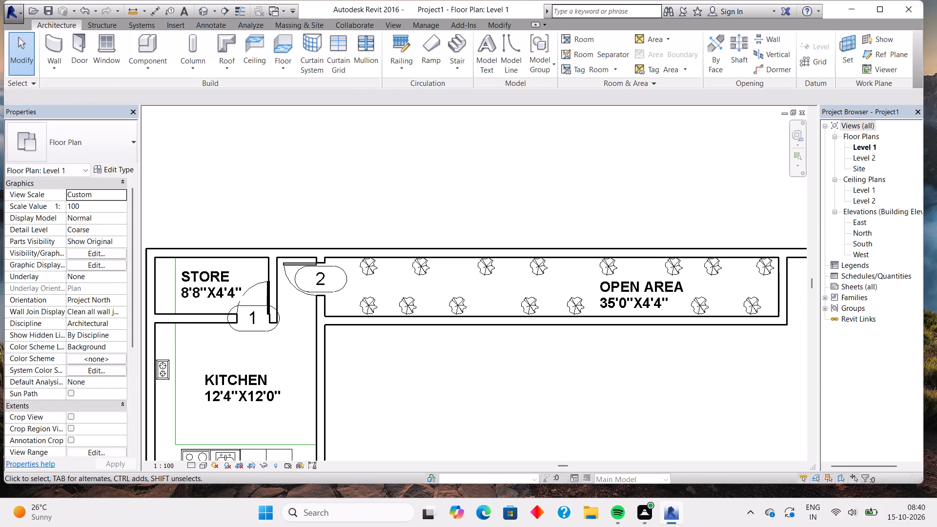
{"action": "left_click", "coordinate": [53, 45]}
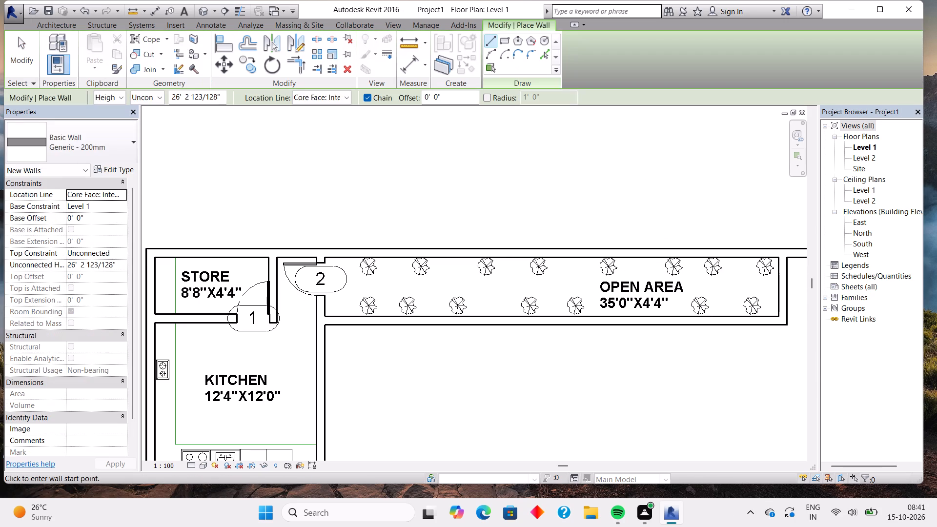
{"action": "left_click", "coordinate": [400, 61]}
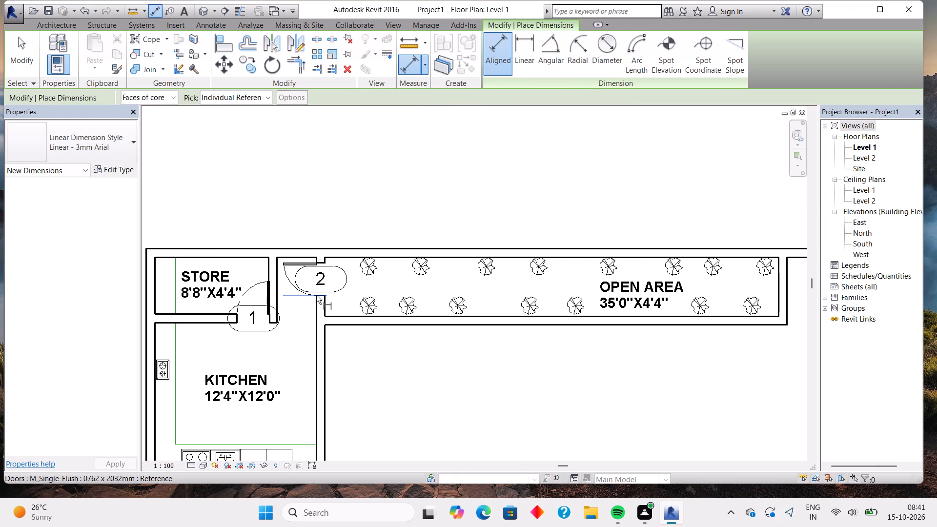
{"action": "left_click", "coordinate": [325, 302]}
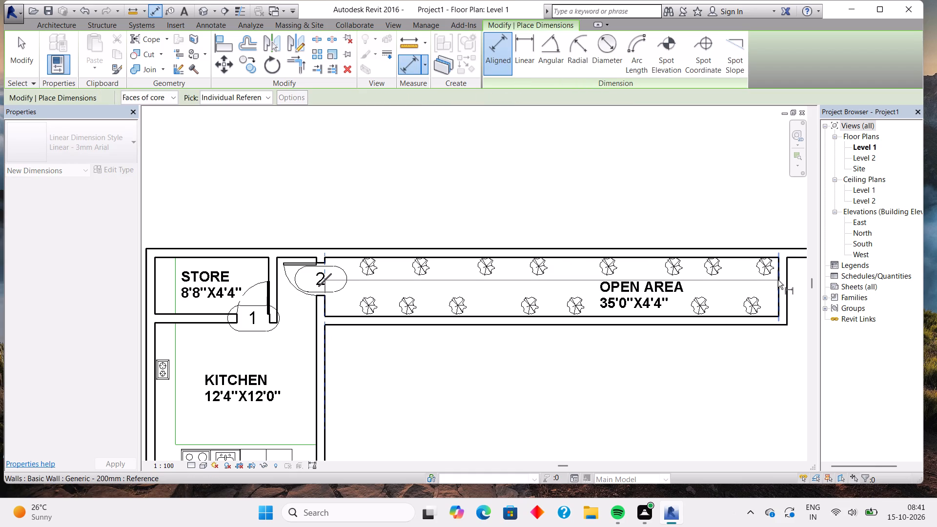
{"action": "left_click", "coordinate": [778, 280]}
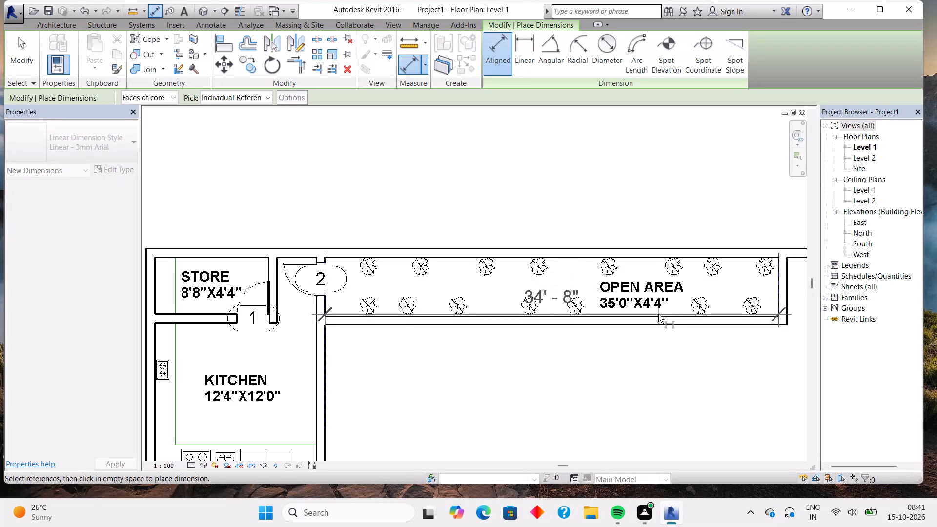
{"action": "key", "text": "Escape"}
{"action": "middle_click_drag", "start_coordinate": [658, 314], "coordinate": [350, 311]}
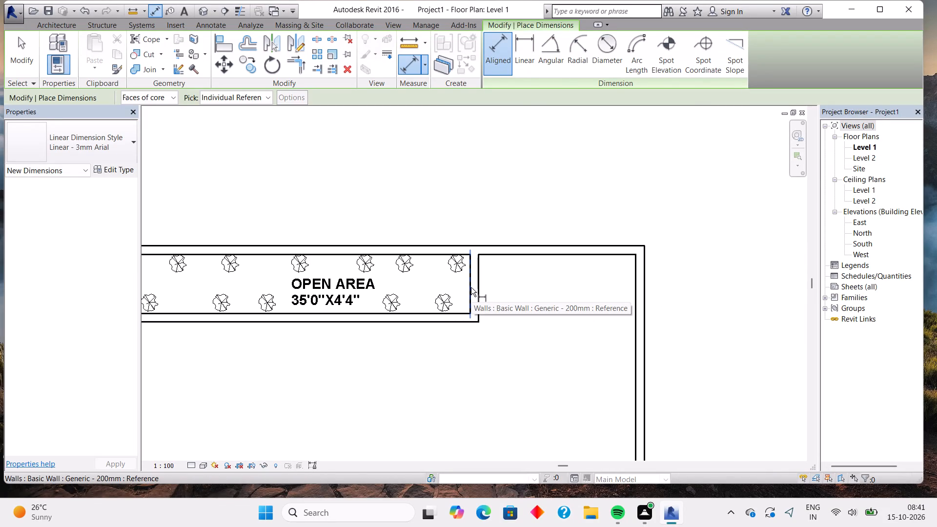
{"action": "key", "text": "Escape"}
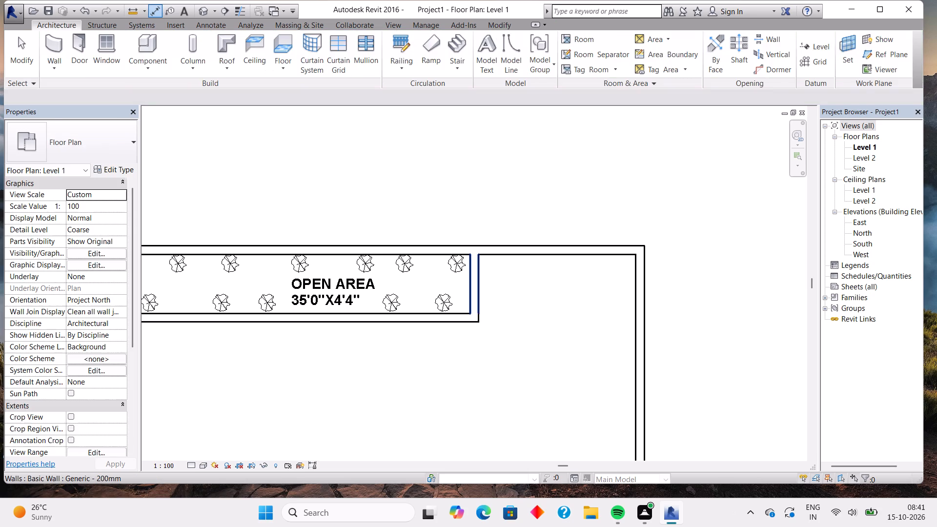
Nudge the open area's east end wall about 6" further east.
{"action": "left_click", "coordinate": [477, 287]}
{"action": "key", "text": "Right"}
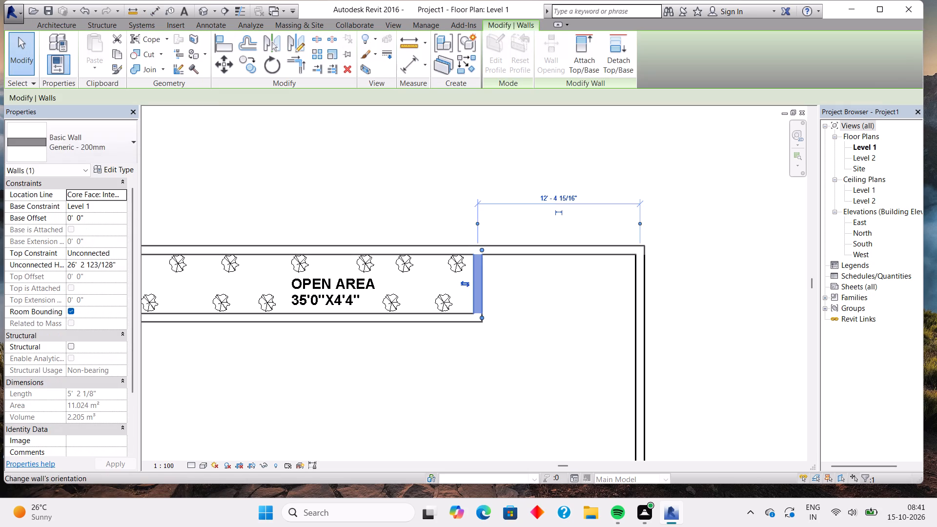
{"action": "key", "text": "Right"}
{"action": "key", "text": "Escape"}
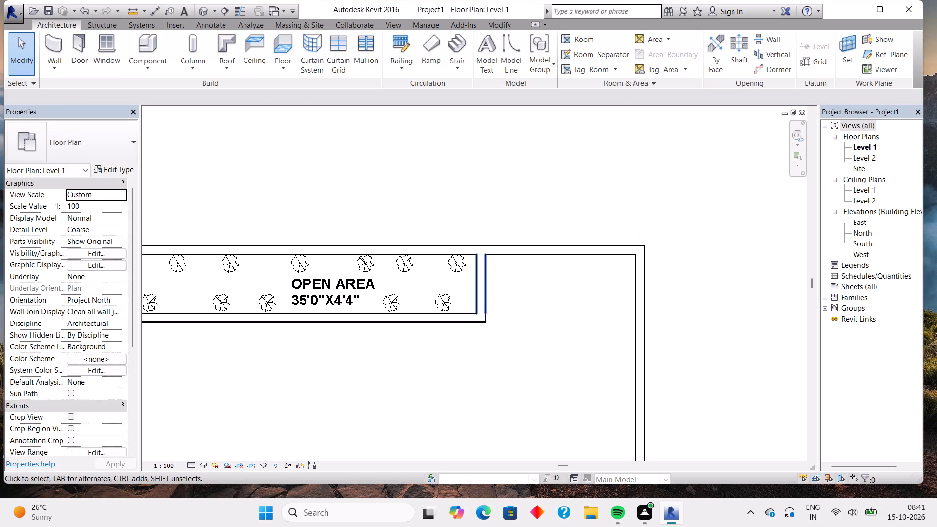
Measure the open area's inside length from the kitchen's east wall face to the strip's east end wall.
{"action": "middle_click_drag", "start_coordinate": [305, 333], "coordinate": [529, 395]}
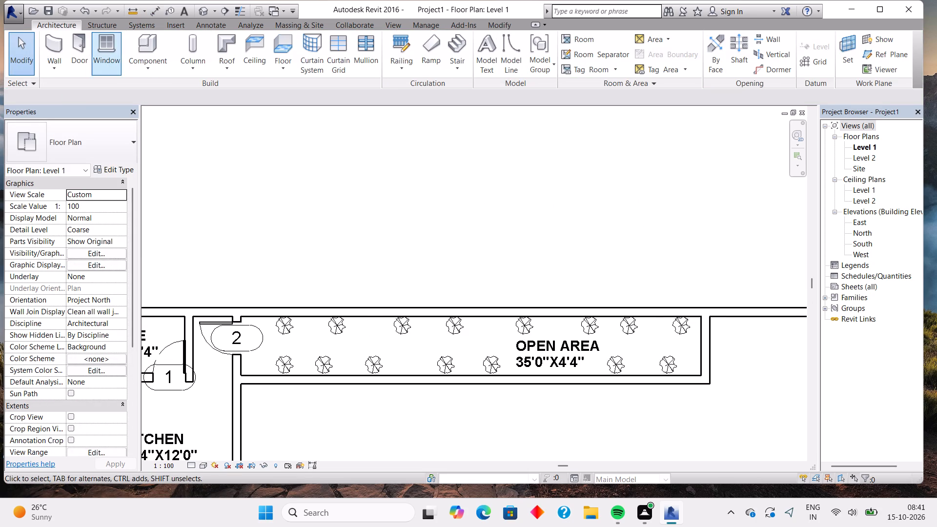
{"action": "left_click", "coordinate": [57, 47]}
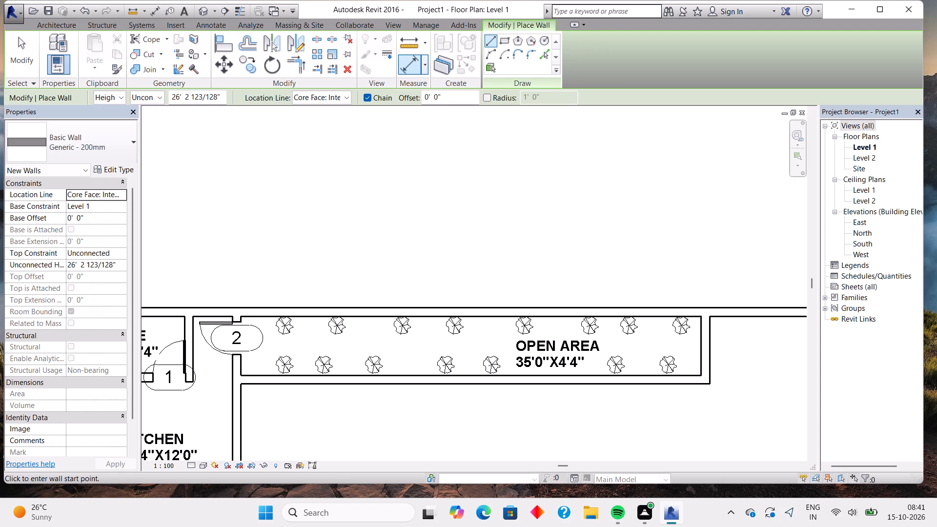
{"action": "left_click", "coordinate": [410, 63]}
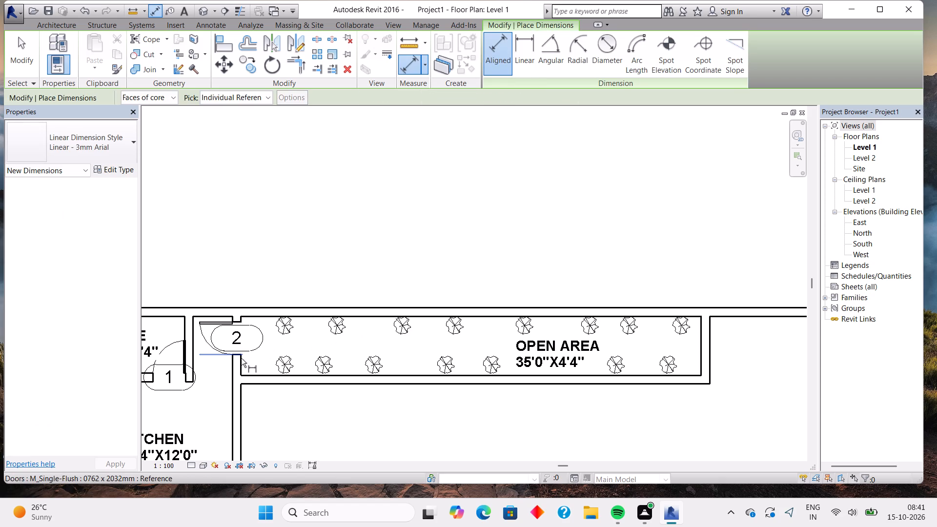
{"action": "left_click", "coordinate": [239, 363]}
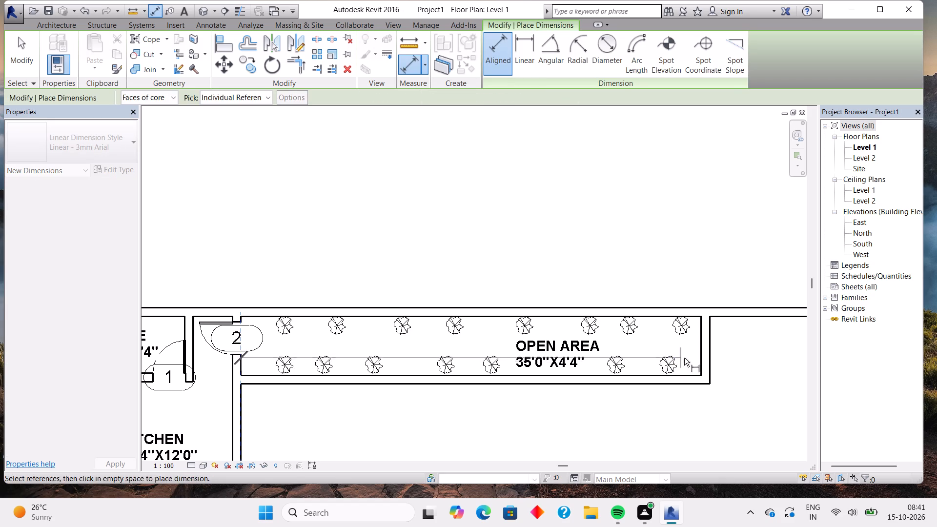
{"action": "left_click", "coordinate": [701, 346]}
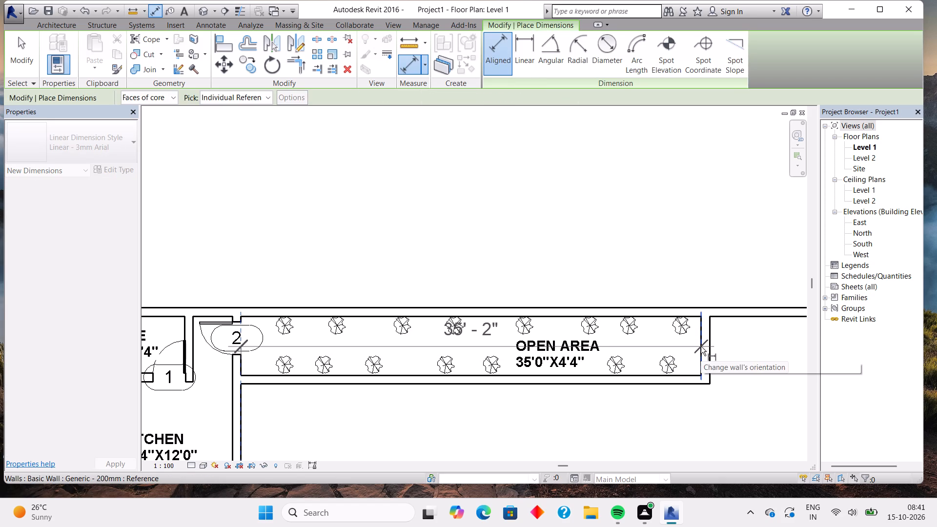
{"action": "key", "text": "Escape"}
{"action": "key", "text": "Escape"}
Nudge the open area's east end wall about 3" back west.
{"action": "left_click", "coordinate": [701, 346]}
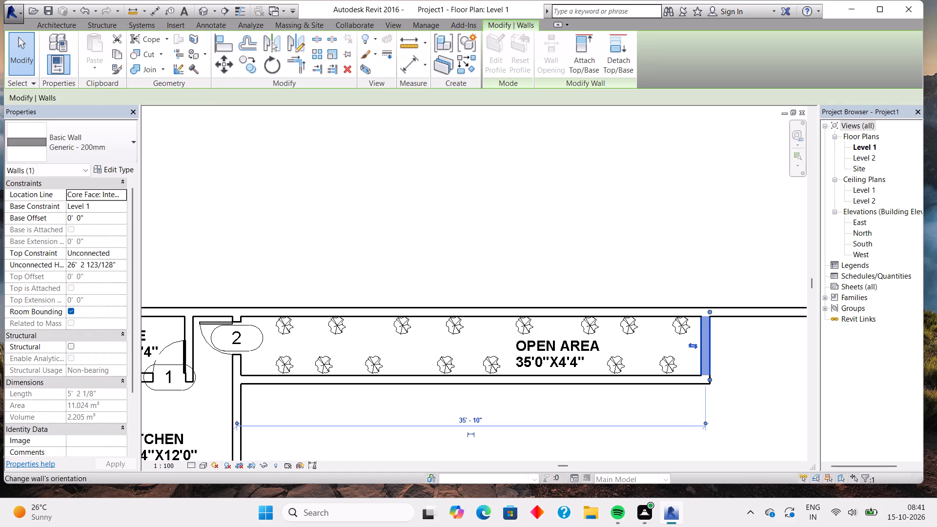
{"action": "key", "text": "Left"}
{"action": "key", "text": "Escape"}
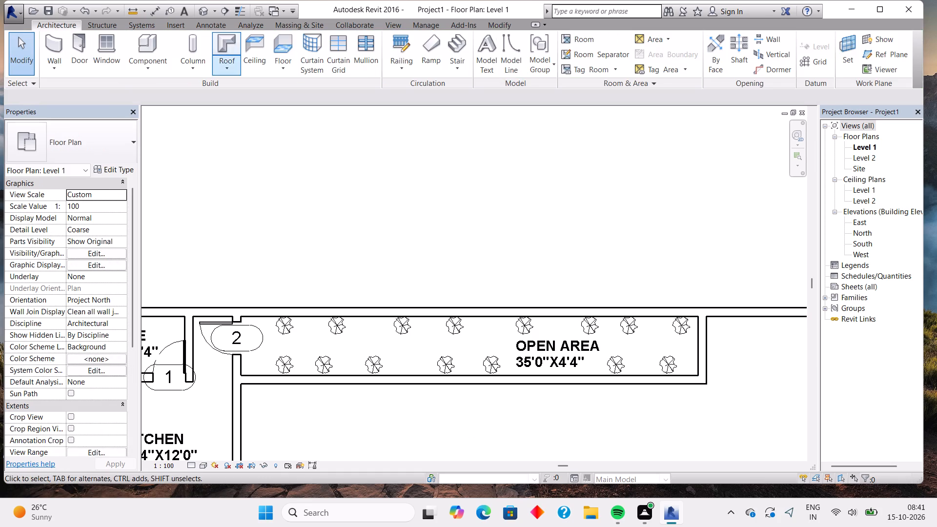
Measure the open area's inside length again, from the kitchen's east wall face to the adjusted end wall.
{"action": "left_click", "coordinate": [50, 42]}
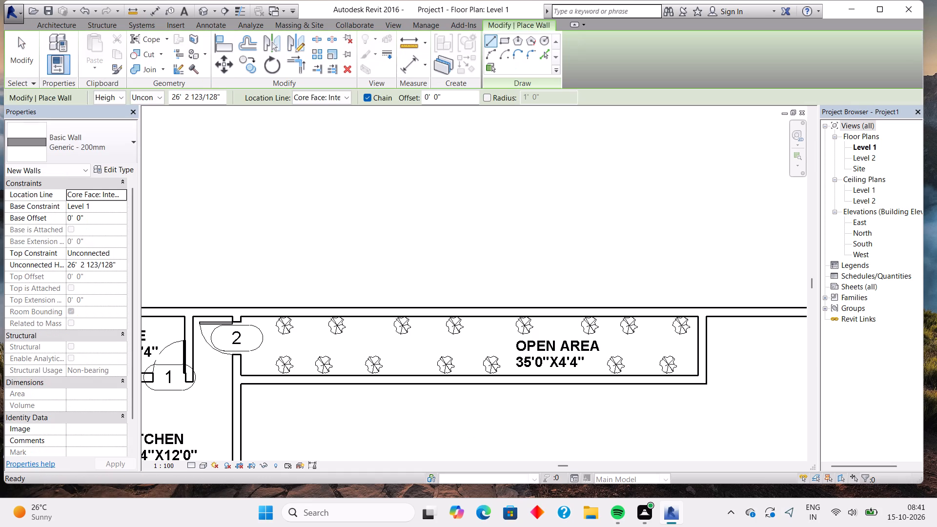
{"action": "left_click", "coordinate": [417, 61]}
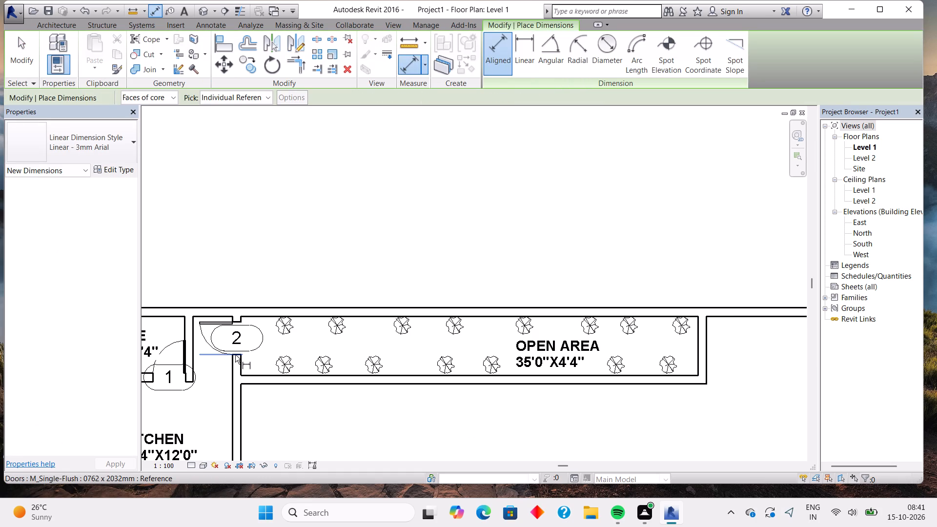
{"action": "left_click", "coordinate": [242, 355]}
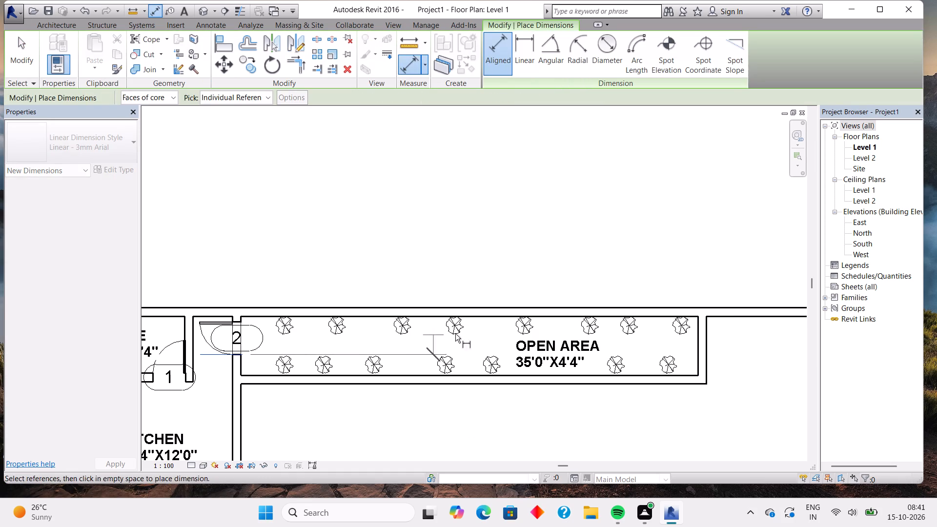
{"action": "key", "text": "Escape"}
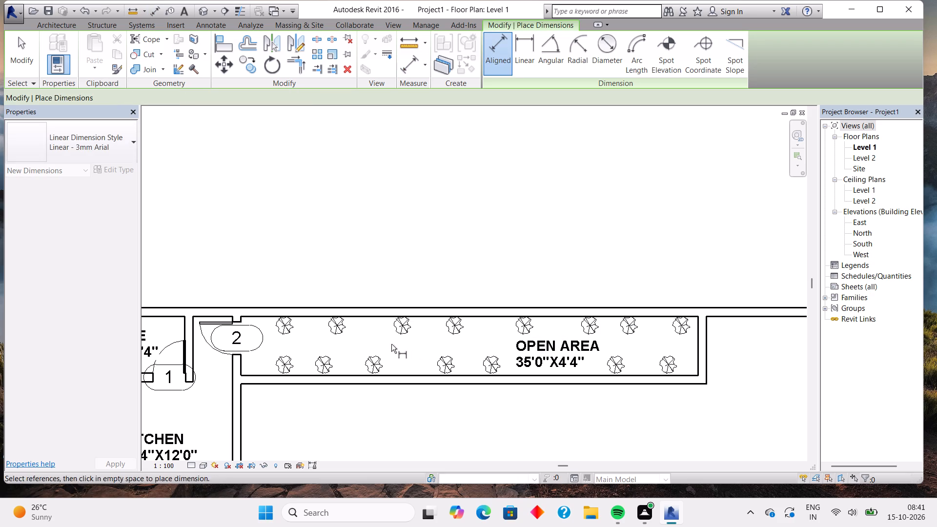
{"action": "left_click", "coordinate": [241, 361]}
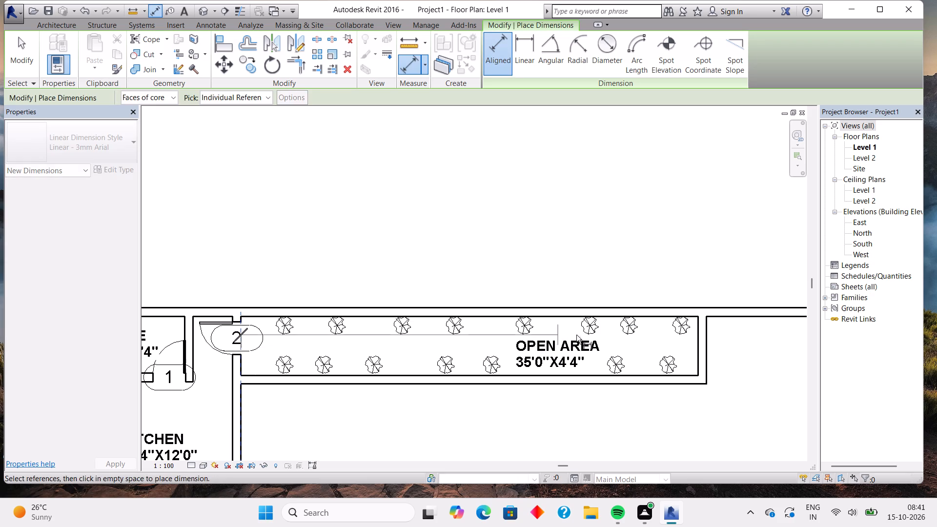
{"action": "left_click", "coordinate": [698, 340]}
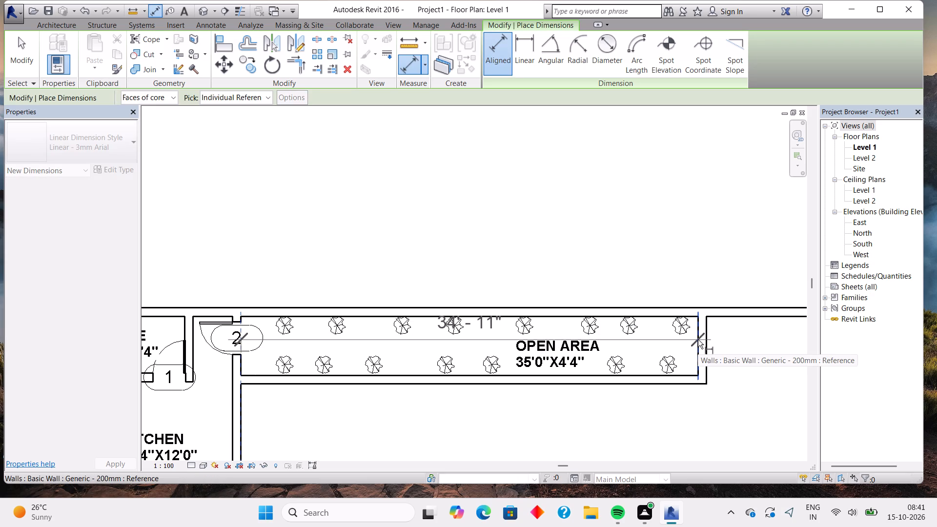
{"action": "key", "text": "Escape"}
Start the Wall tool for adding a wall to the Level 1 plan.
{"action": "middle_click_drag", "start_coordinate": [730, 370], "coordinate": [620, 314]}
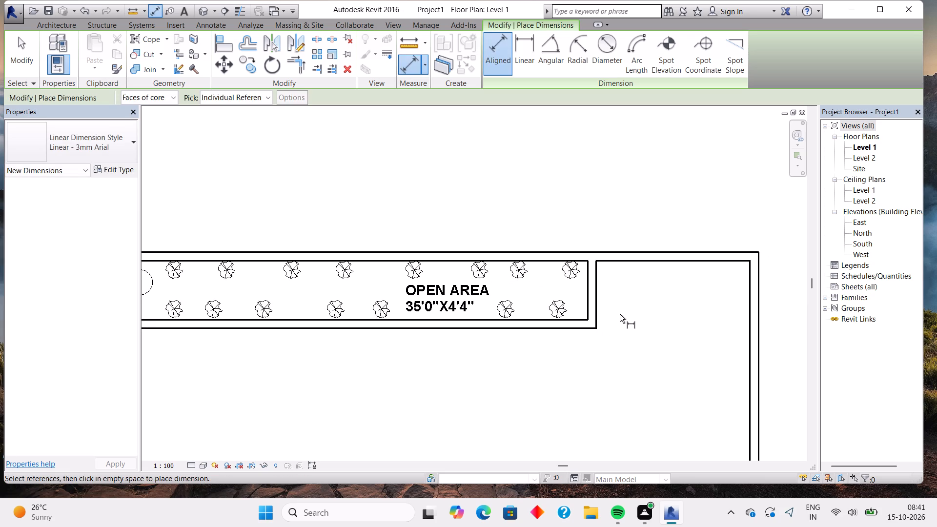
{"action": "scroll", "coordinate": [620, 314], "scroll_direction": "down", "scroll_amount": 3}
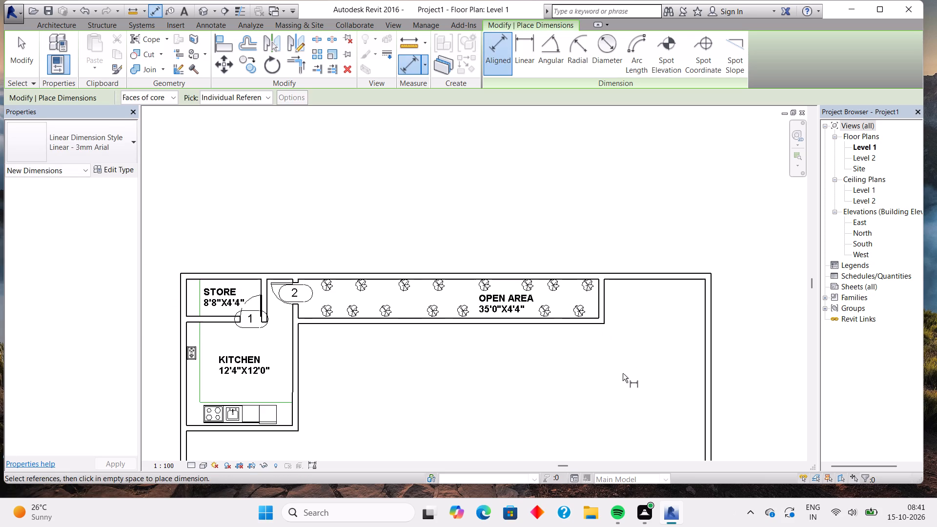
{"action": "middle_click_drag", "start_coordinate": [619, 379], "coordinate": [671, 247]}
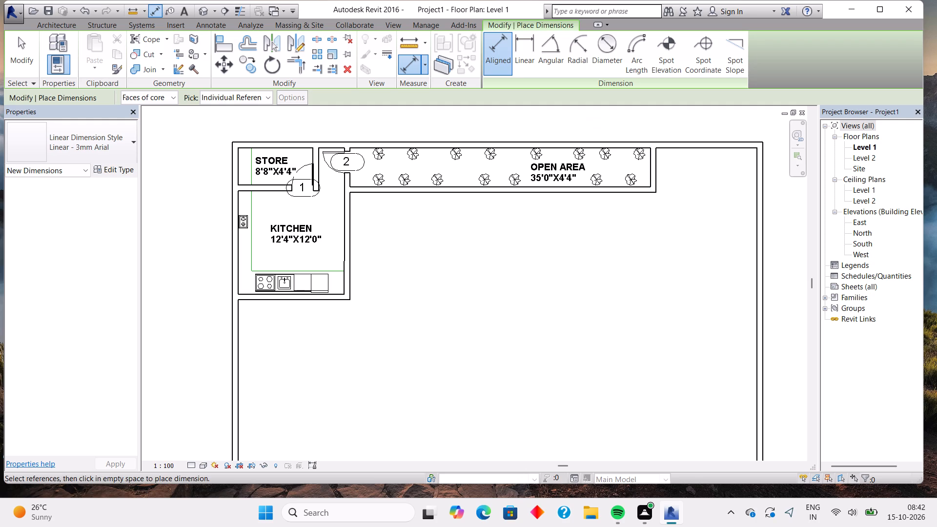
{"action": "left_click", "coordinate": [66, 28]}
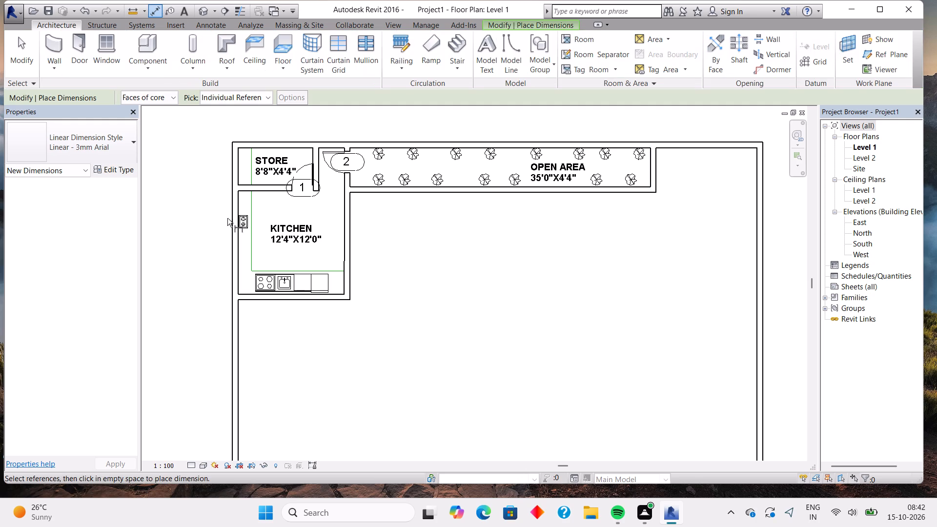
{"action": "left_click", "coordinate": [61, 40]}
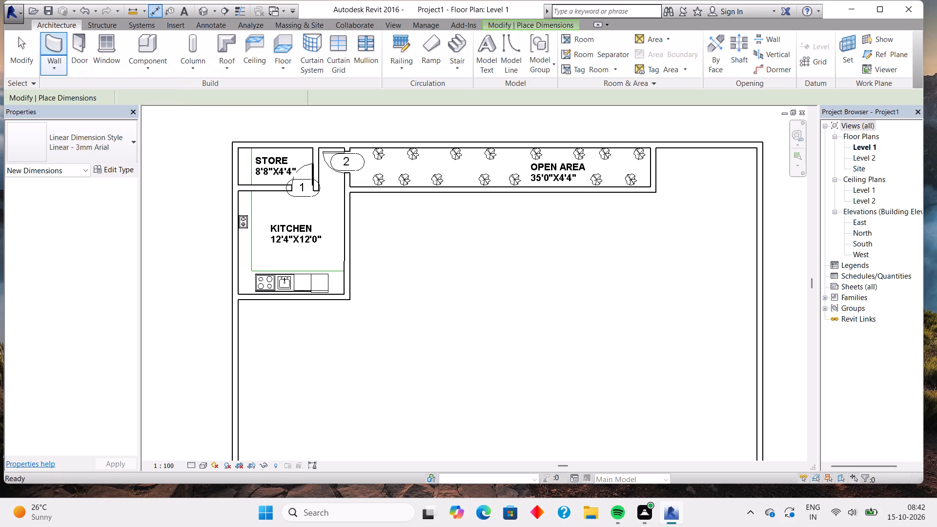
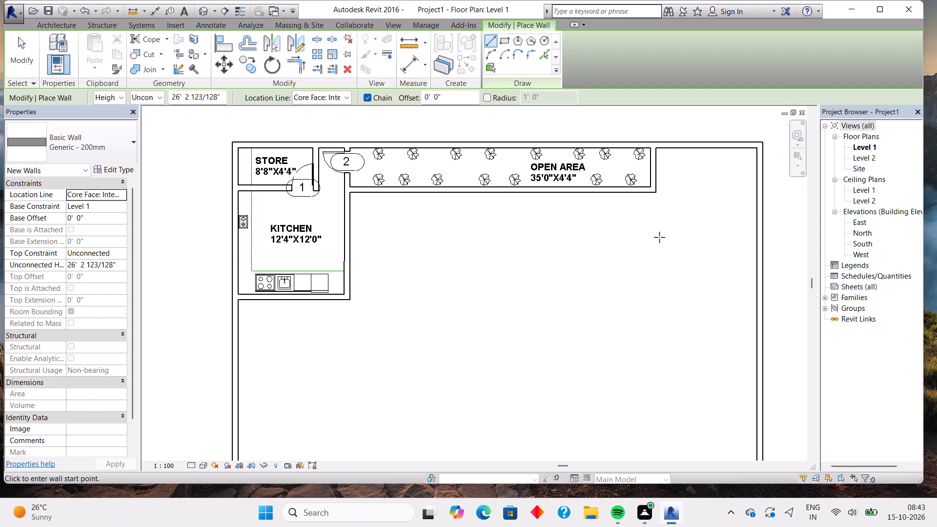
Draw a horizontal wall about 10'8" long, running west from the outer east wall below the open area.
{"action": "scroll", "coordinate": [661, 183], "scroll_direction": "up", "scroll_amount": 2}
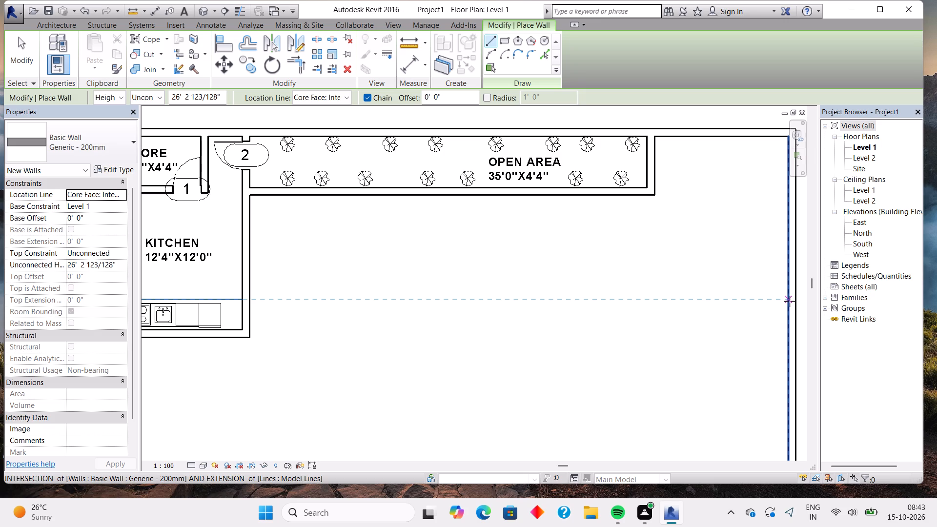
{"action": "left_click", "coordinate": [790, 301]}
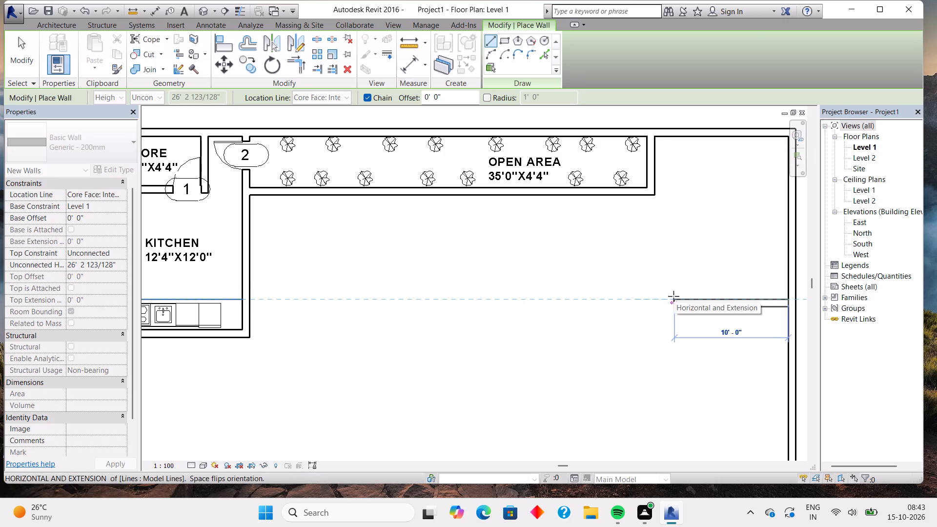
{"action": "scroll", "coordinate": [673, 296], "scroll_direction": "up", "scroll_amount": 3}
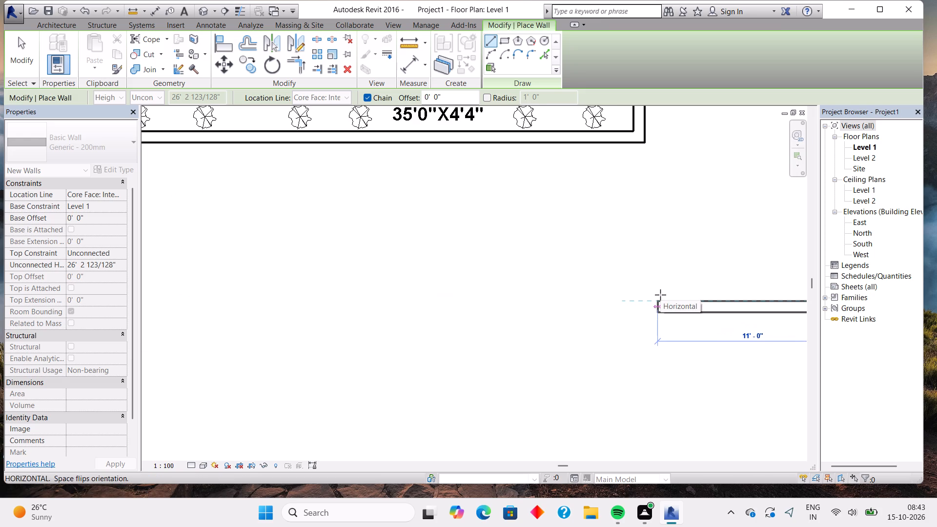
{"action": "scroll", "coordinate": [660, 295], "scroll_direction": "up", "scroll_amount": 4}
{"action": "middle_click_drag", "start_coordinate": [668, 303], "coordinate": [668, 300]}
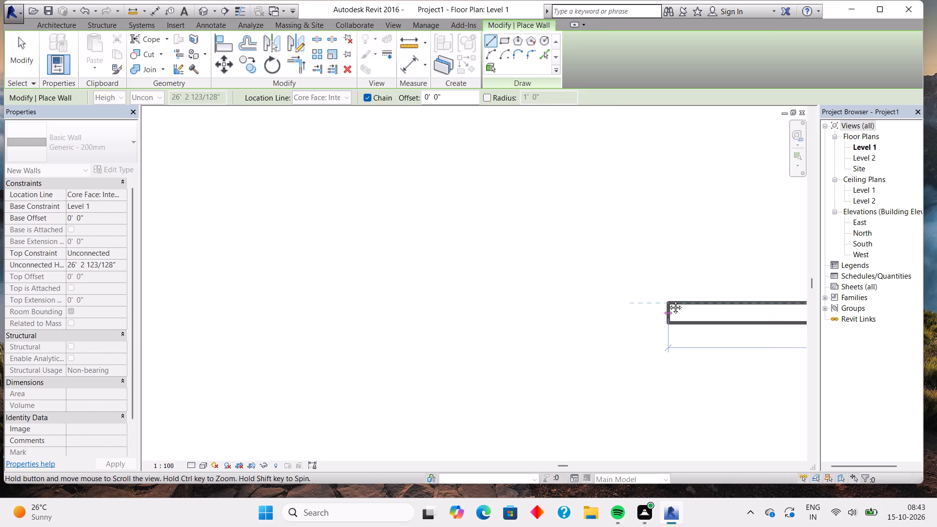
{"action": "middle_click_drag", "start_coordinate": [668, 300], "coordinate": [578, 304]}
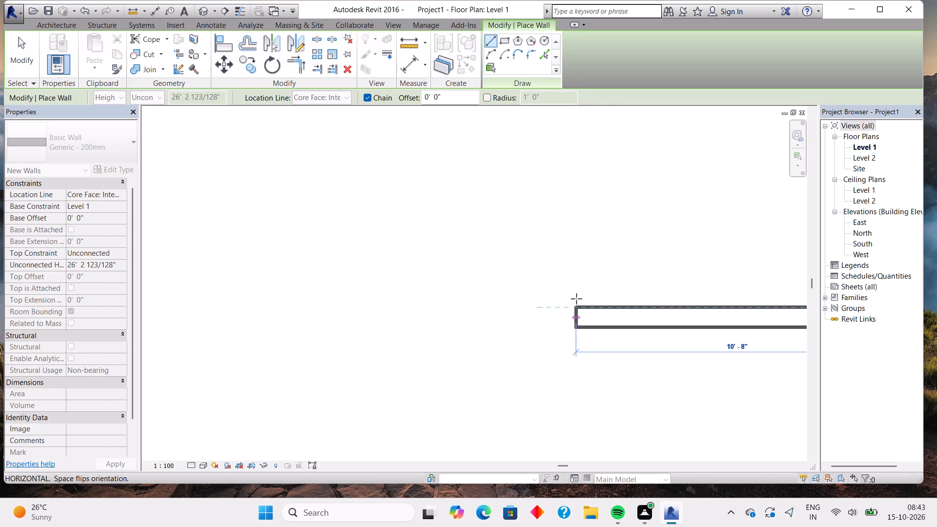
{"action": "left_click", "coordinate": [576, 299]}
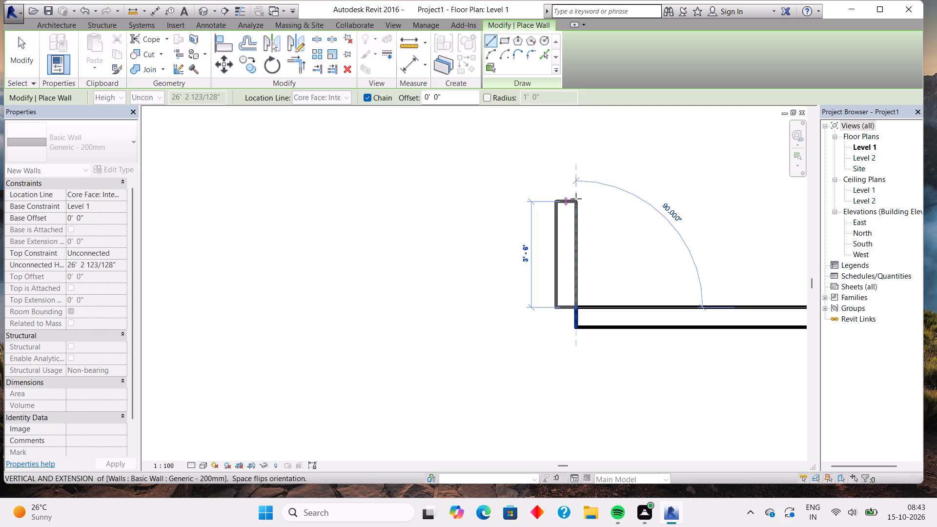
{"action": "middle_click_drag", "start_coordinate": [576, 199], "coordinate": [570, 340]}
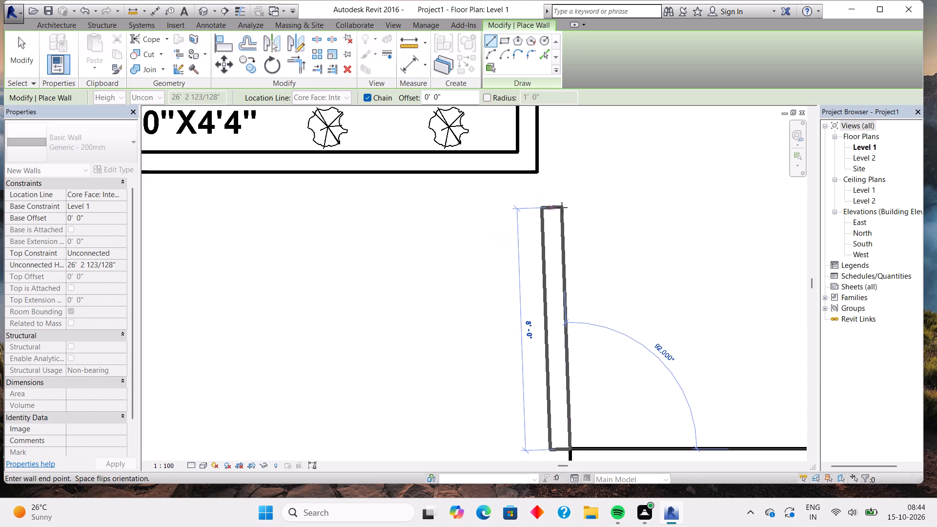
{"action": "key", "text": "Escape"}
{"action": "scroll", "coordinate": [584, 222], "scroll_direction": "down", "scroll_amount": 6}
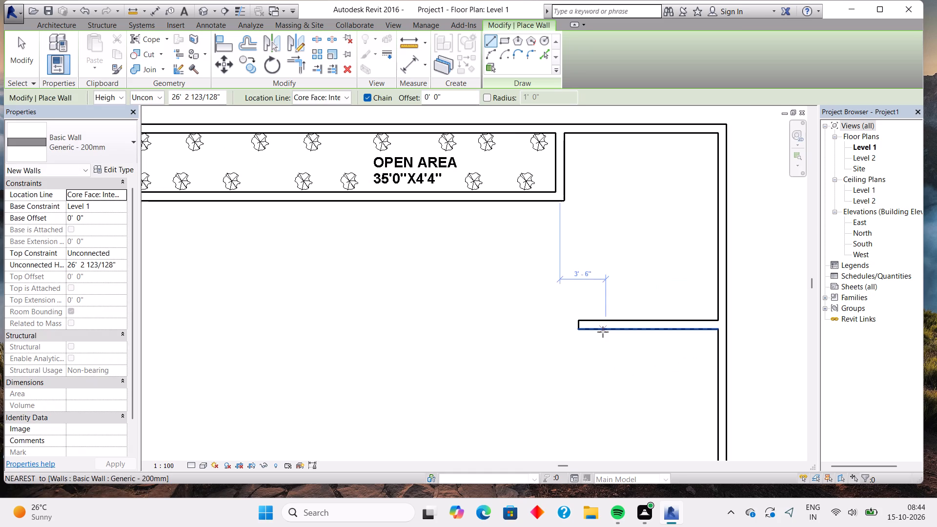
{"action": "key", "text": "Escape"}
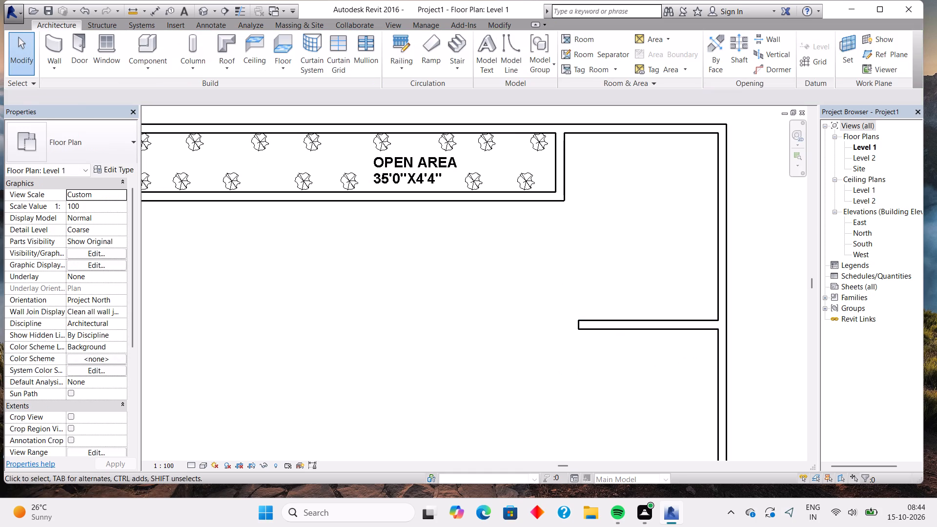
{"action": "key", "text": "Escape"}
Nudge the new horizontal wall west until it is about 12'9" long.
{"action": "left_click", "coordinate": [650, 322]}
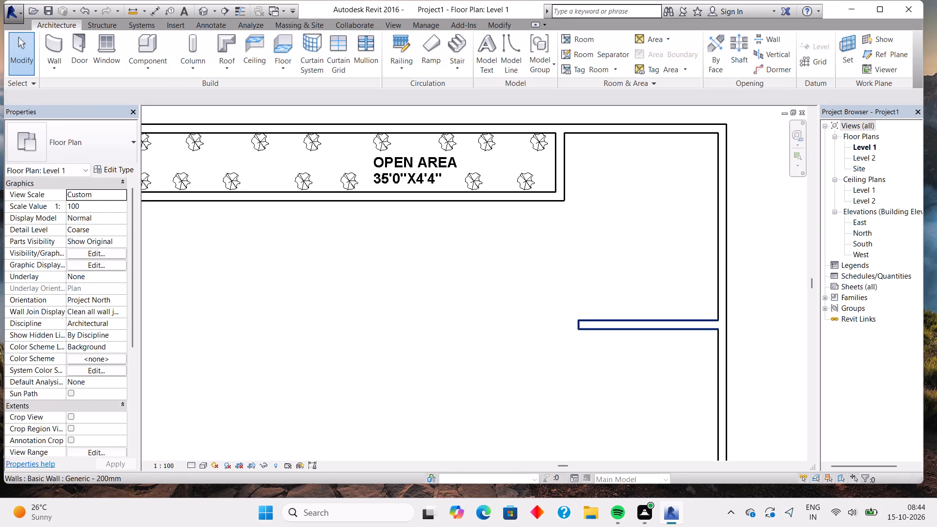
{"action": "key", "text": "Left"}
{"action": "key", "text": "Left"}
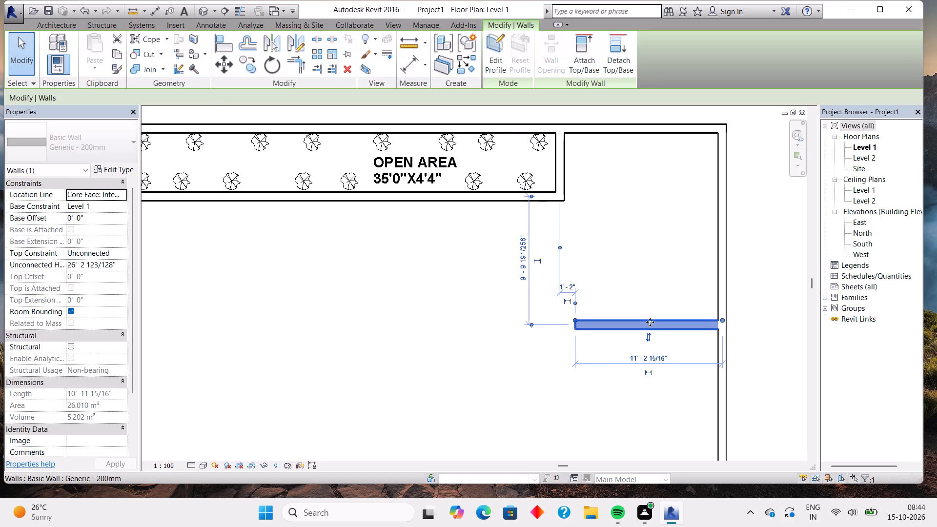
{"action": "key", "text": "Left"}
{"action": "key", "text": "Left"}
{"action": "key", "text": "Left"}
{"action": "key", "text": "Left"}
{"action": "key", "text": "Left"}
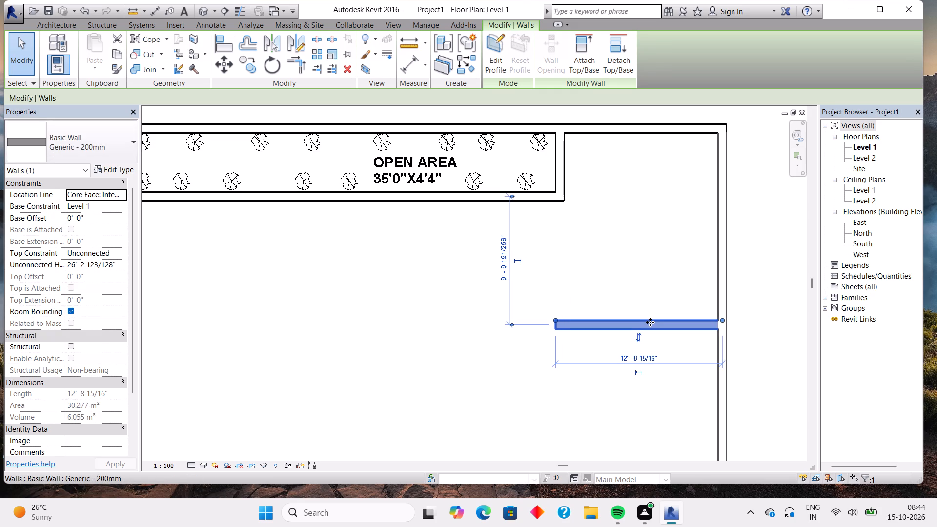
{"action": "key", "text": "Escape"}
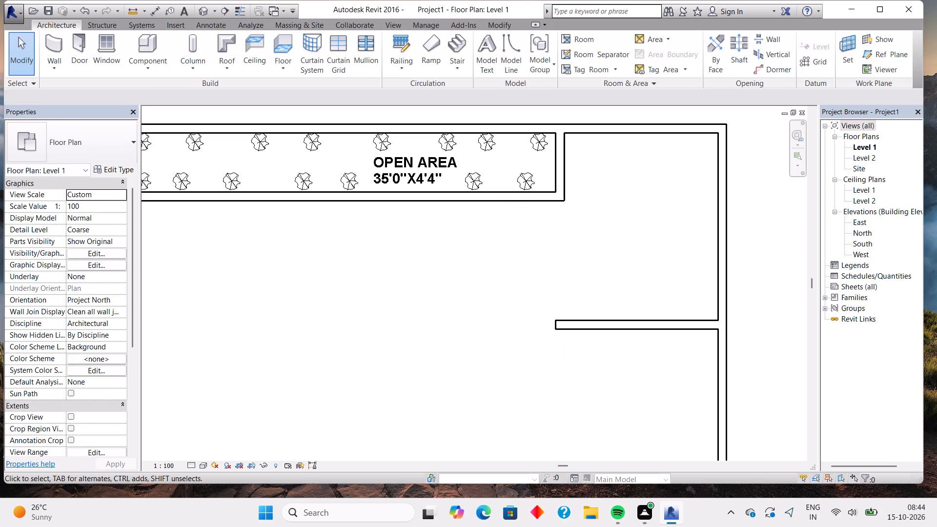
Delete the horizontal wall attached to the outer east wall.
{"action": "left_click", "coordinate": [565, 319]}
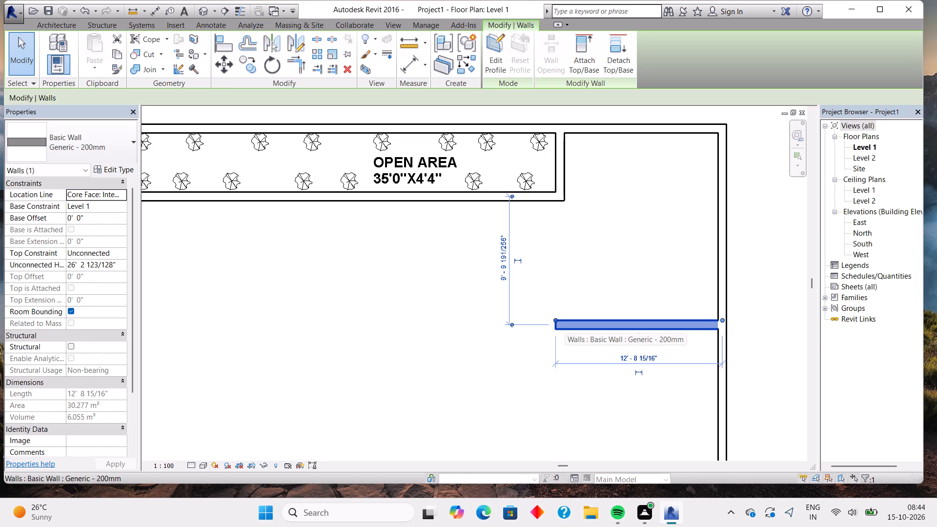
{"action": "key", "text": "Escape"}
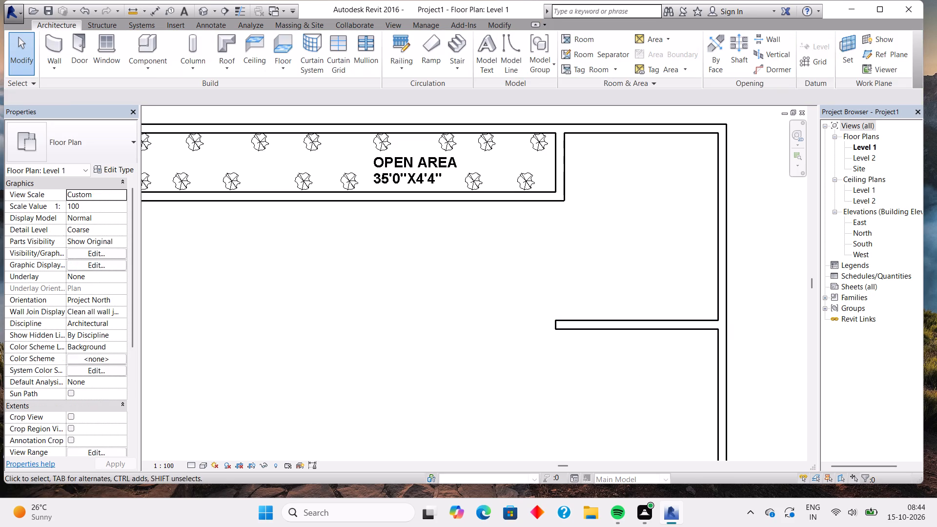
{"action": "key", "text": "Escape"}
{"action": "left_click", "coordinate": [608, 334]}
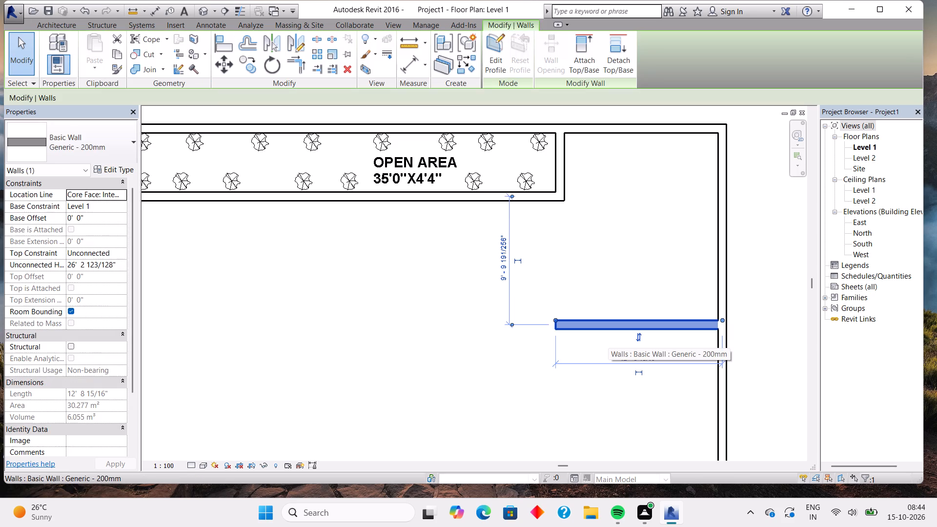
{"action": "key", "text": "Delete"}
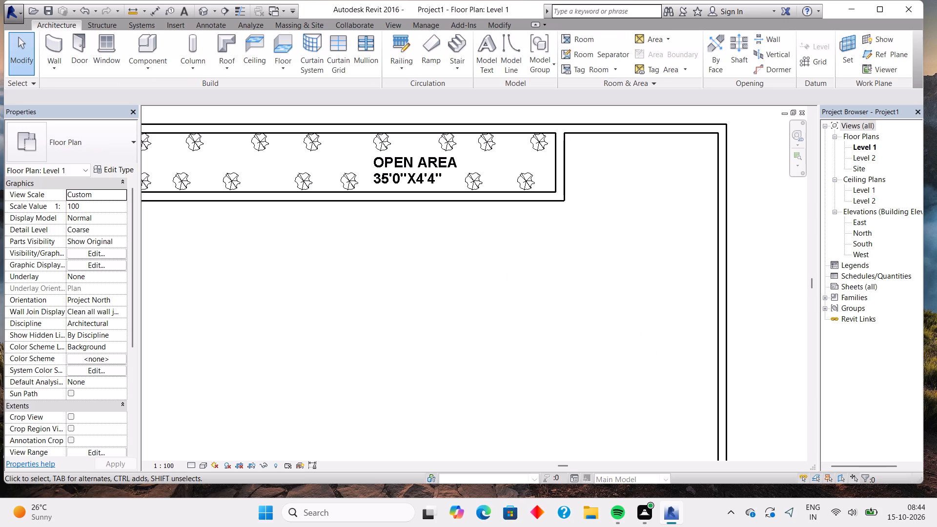
Draw a wall about 11'6" south from the open area's southeast corner, continuing east to the outer east wall to enclose a room.
{"action": "left_click", "coordinate": [51, 40]}
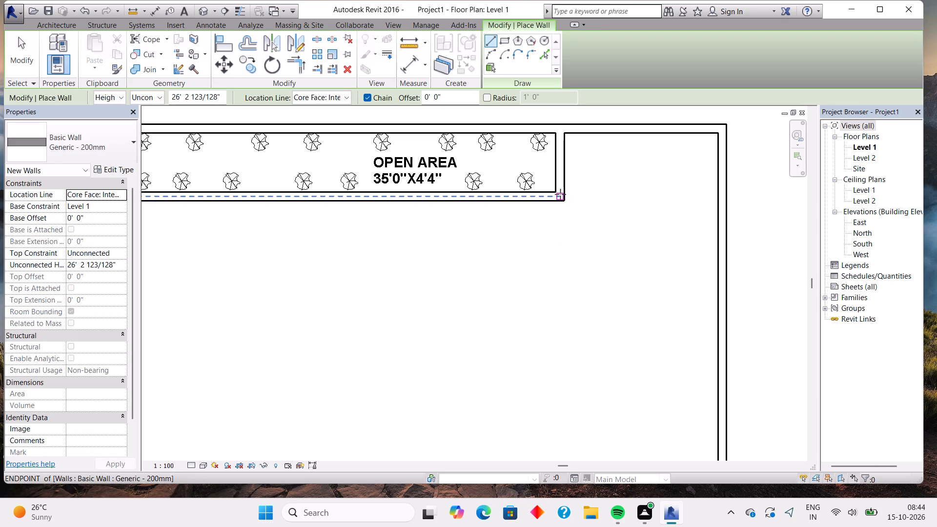
{"action": "left_click", "coordinate": [560, 194]}
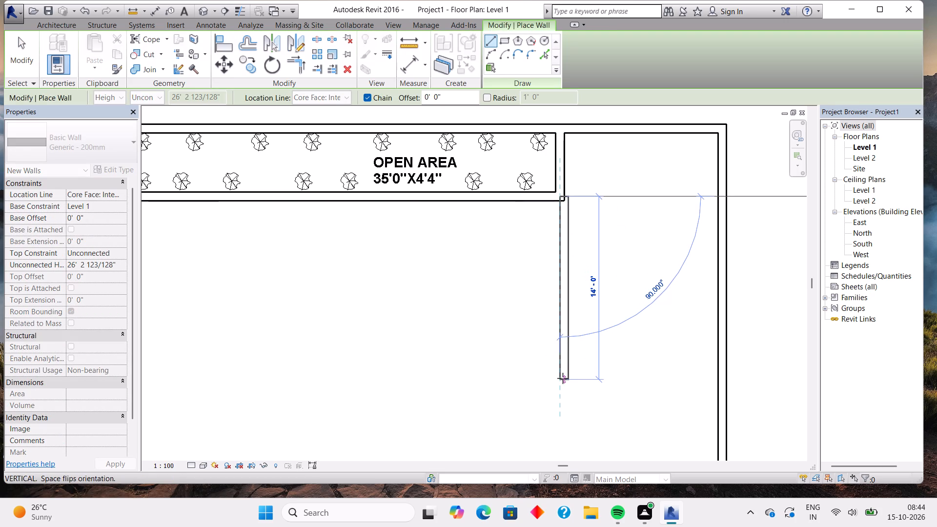
{"action": "key", "text": "Escape"}
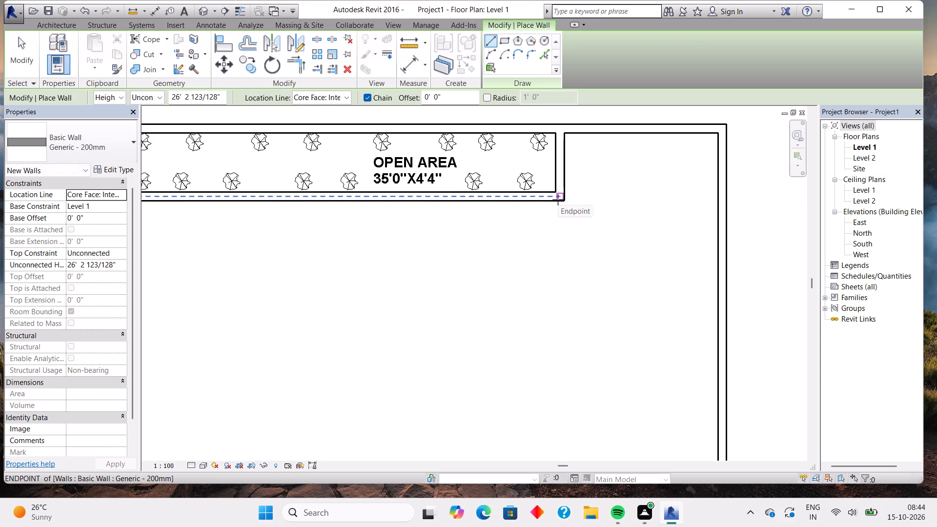
{"action": "left_click", "coordinate": [558, 200]}
{"action": "key", "text": "Escape"}
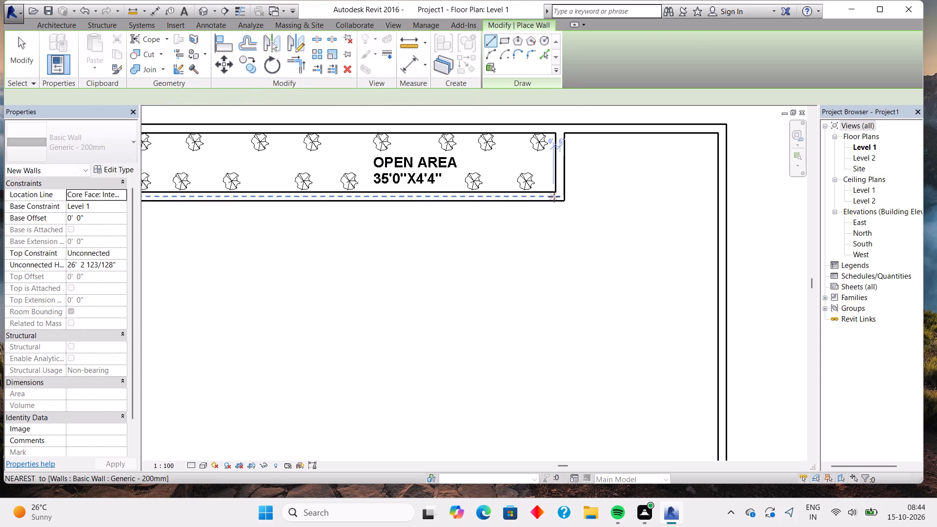
{"action": "left_click", "coordinate": [554, 197]}
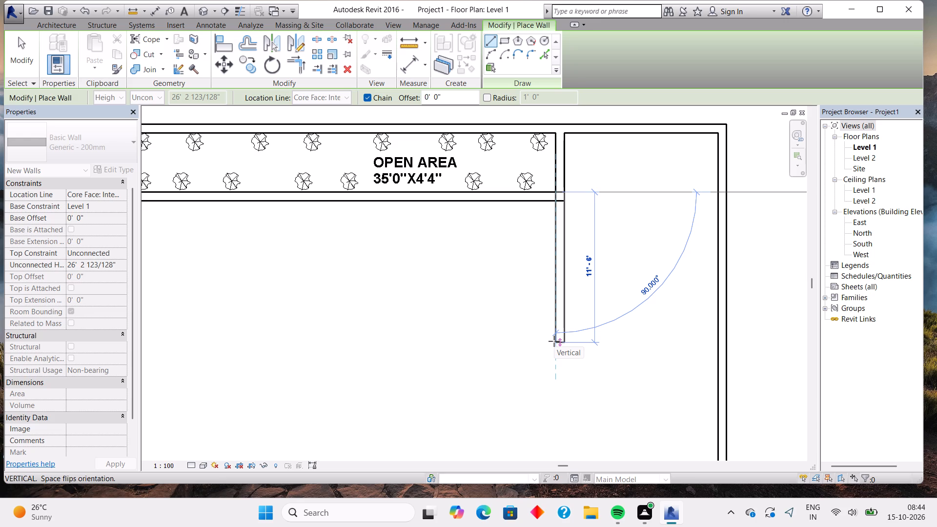
{"action": "left_click", "coordinate": [554, 341]}
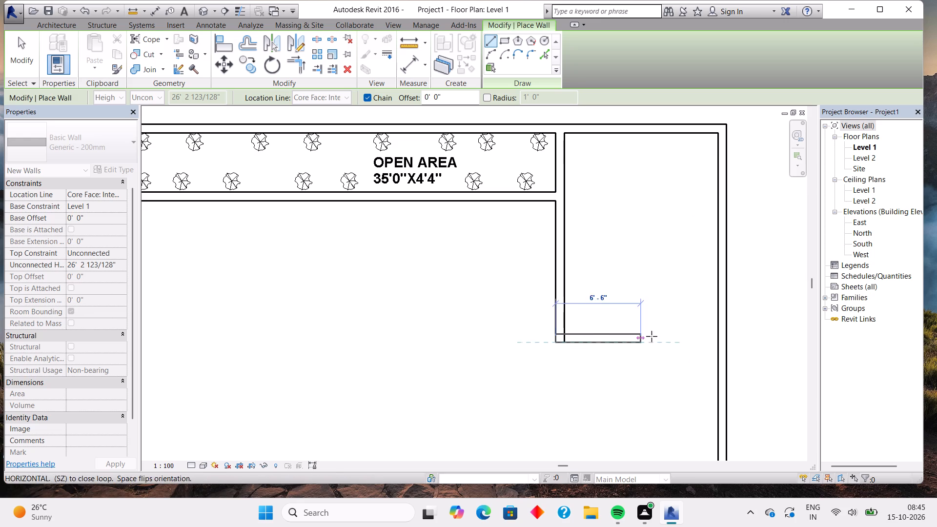
{"action": "left_click", "coordinate": [713, 344]}
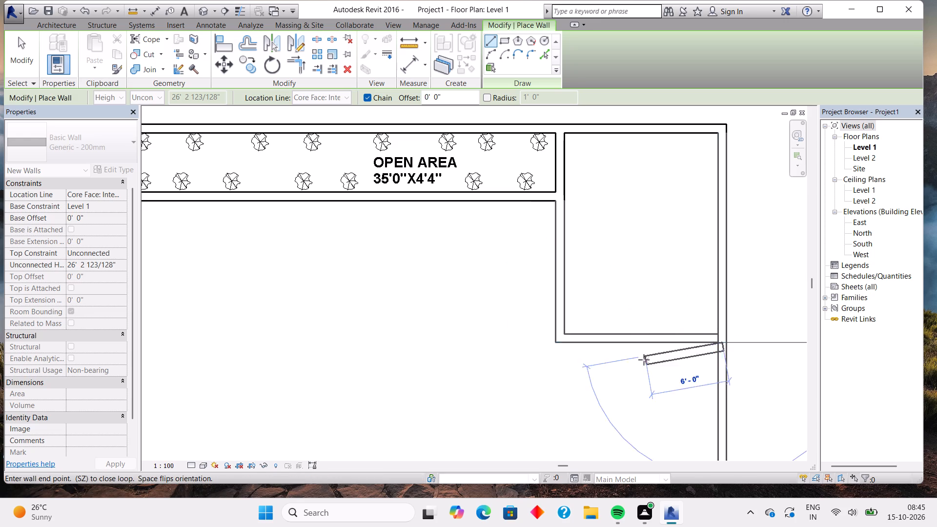
{"action": "key", "text": "Escape"}
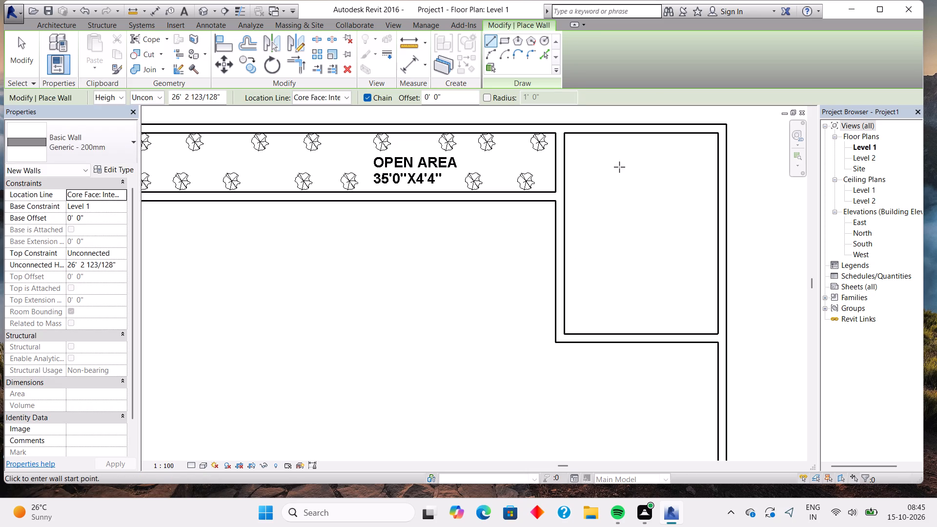
Measure the northeast room's inside north-south length between its north and south wall faces.
{"action": "left_click", "coordinate": [415, 61]}
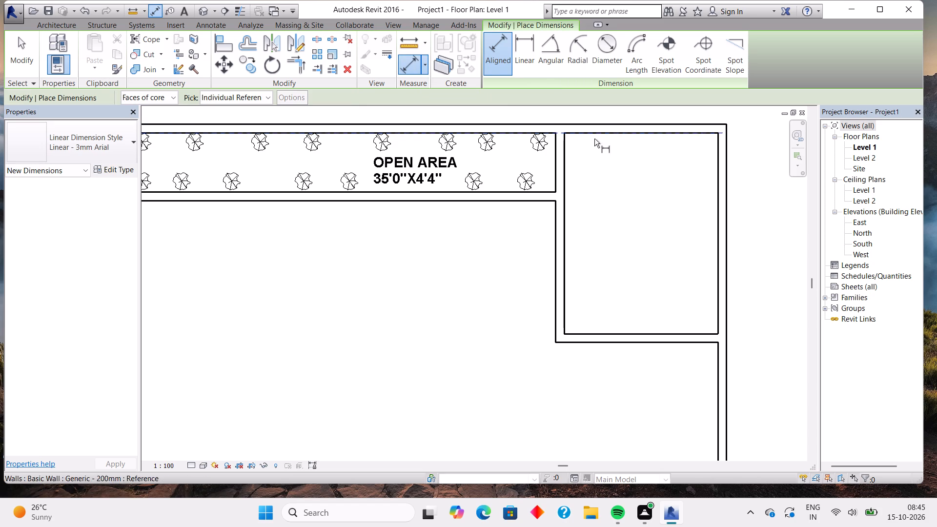
{"action": "left_click", "coordinate": [617, 132]}
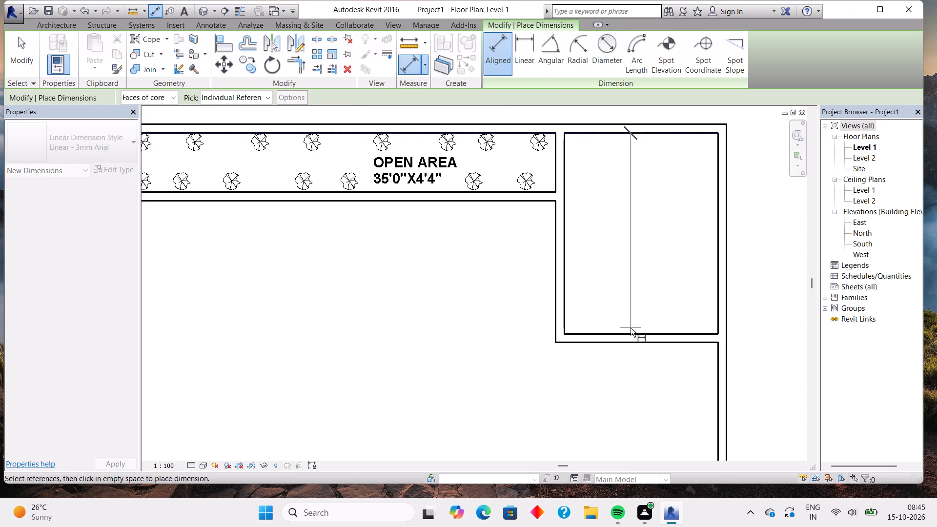
{"action": "scroll", "coordinate": [629, 330], "scroll_direction": "up", "scroll_amount": 4}
{"action": "left_click", "coordinate": [630, 336]}
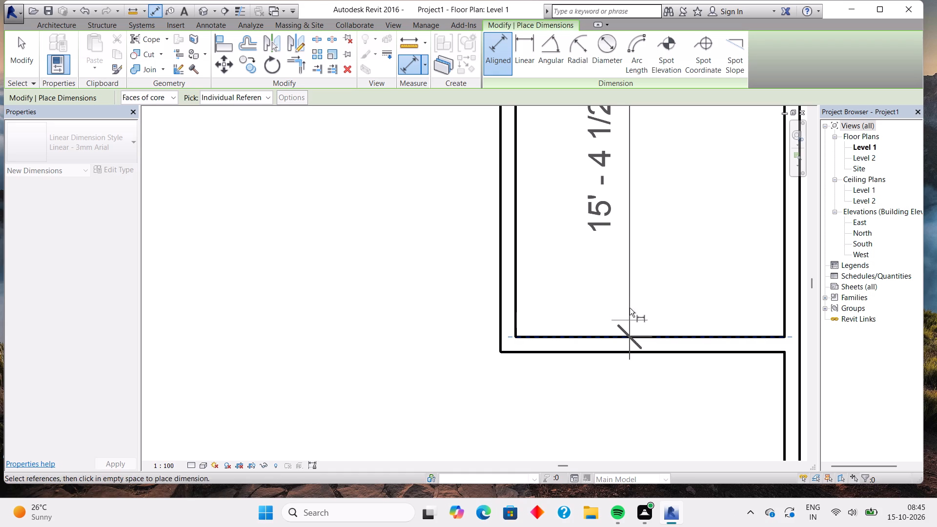
{"action": "key", "text": "Escape"}
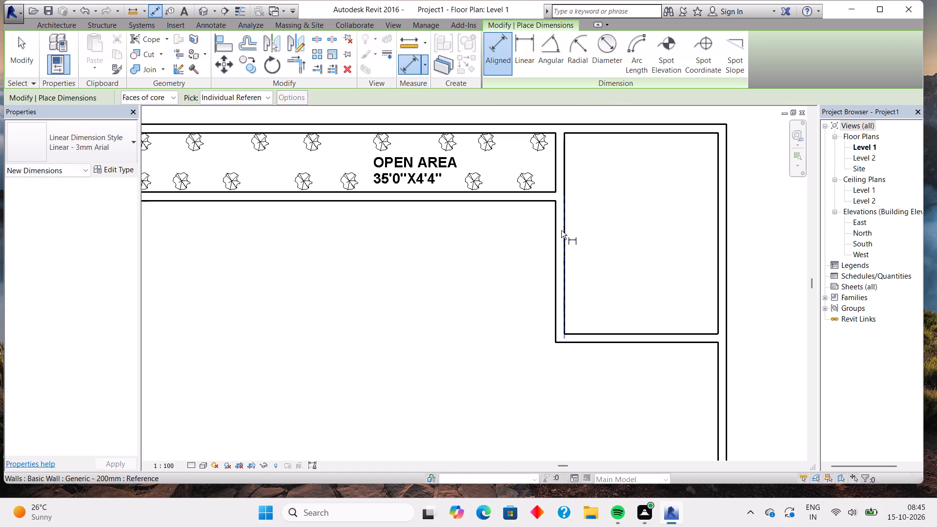
Measure the northeast room's inside width between its west and east wall faces.
{"action": "scroll", "coordinate": [561, 229], "scroll_direction": "up", "scroll_amount": 2}
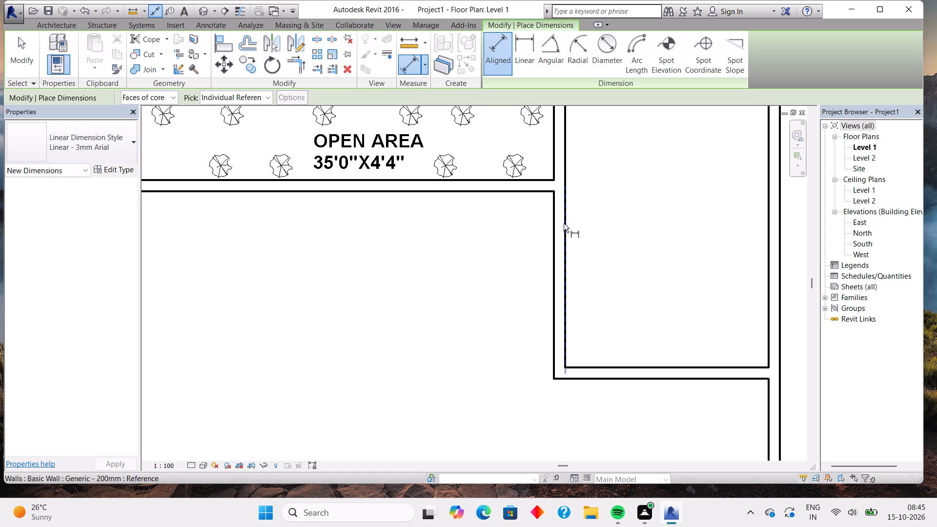
{"action": "left_click", "coordinate": [564, 223]}
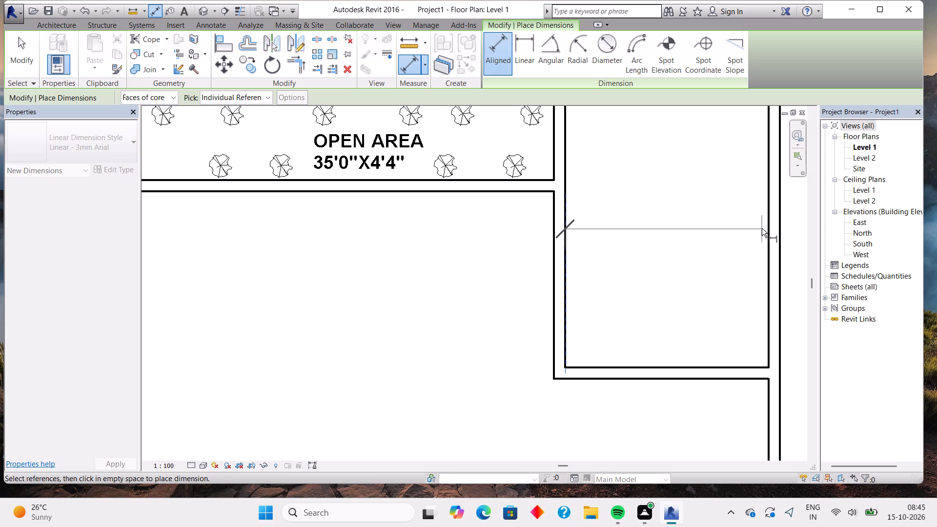
{"action": "left_click", "coordinate": [768, 226]}
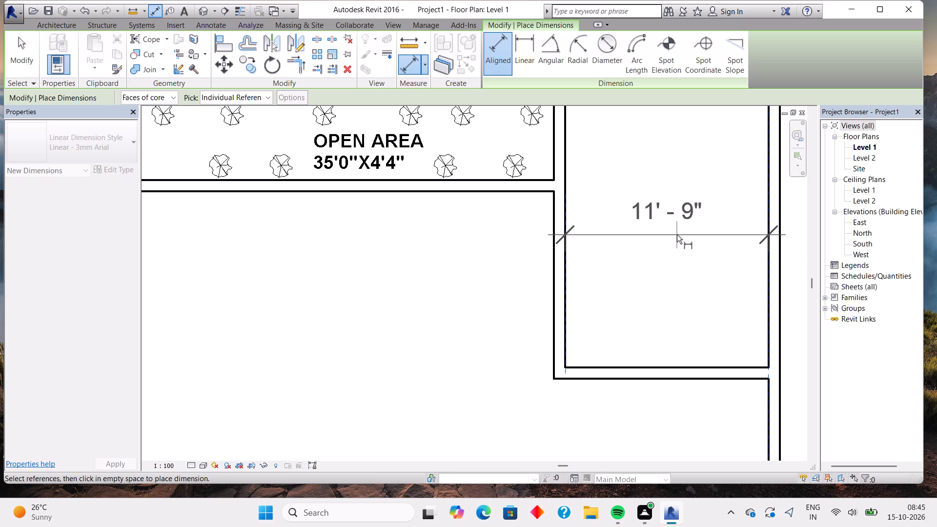
{"action": "key", "text": "Escape"}
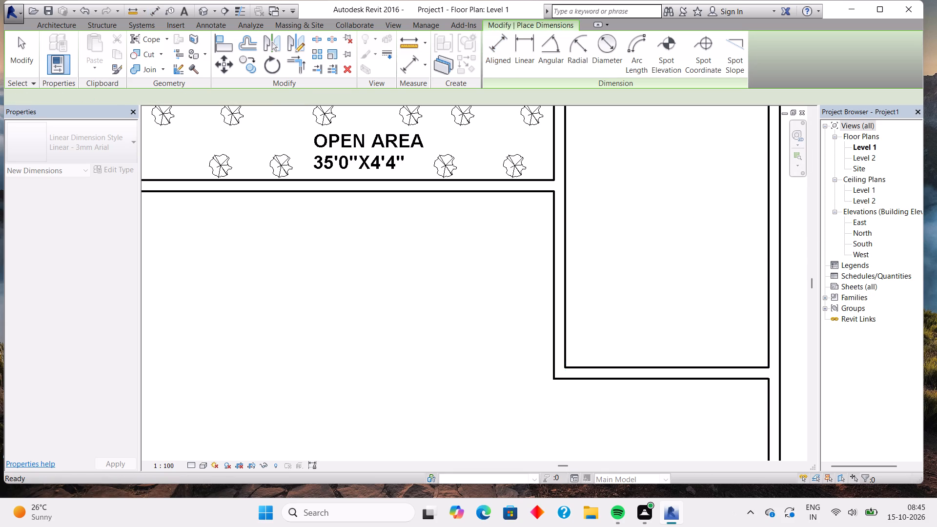
{"action": "key", "text": "Escape"}
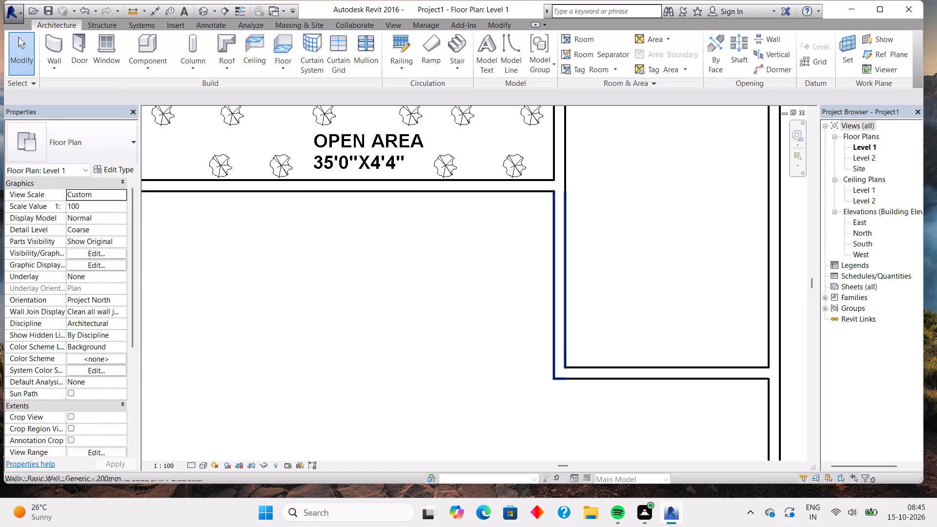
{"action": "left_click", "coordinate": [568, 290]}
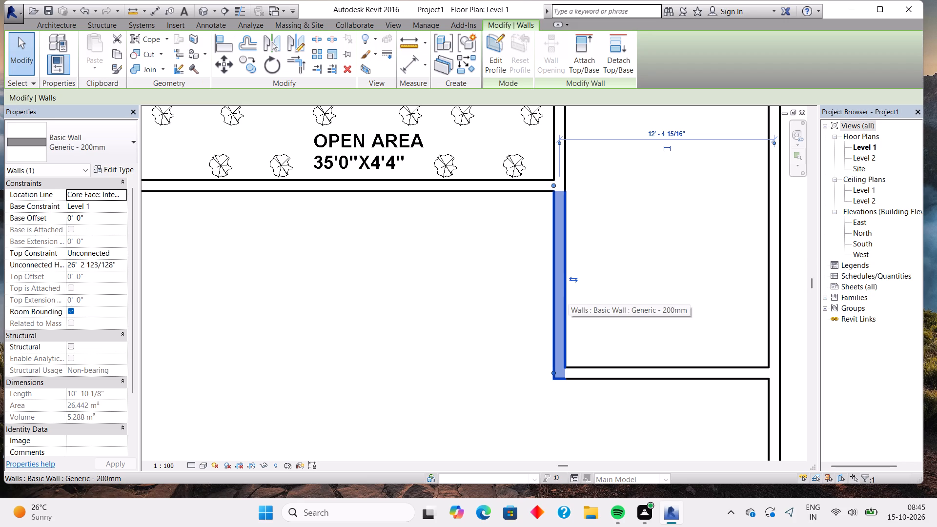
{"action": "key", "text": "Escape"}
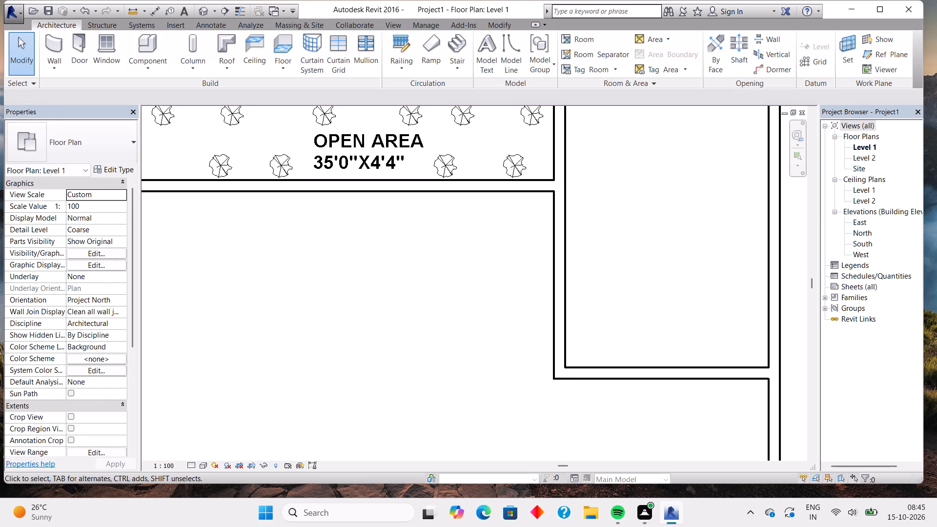
Measure the northeast room's inside north-south length between its north and south wall faces.
{"action": "middle_click_drag", "start_coordinate": [670, 210], "coordinate": [628, 302]}
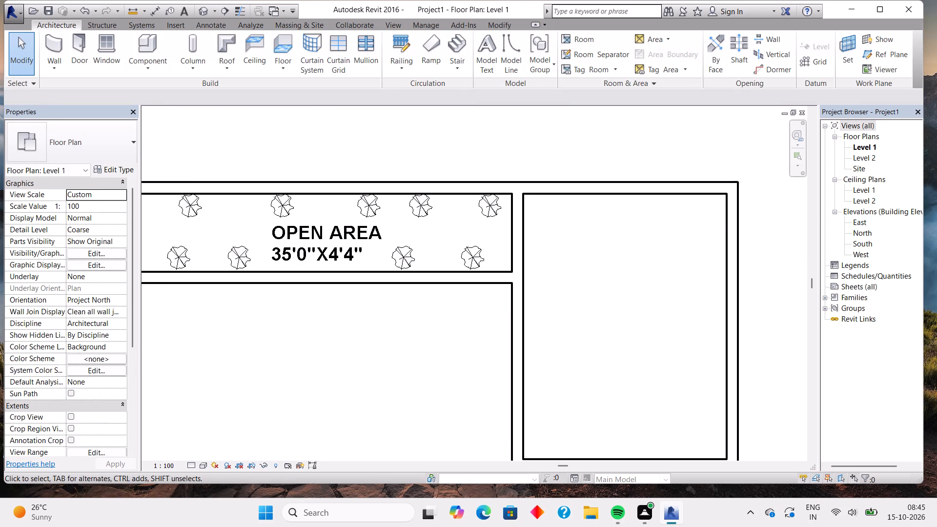
{"action": "left_click", "coordinate": [51, 47]}
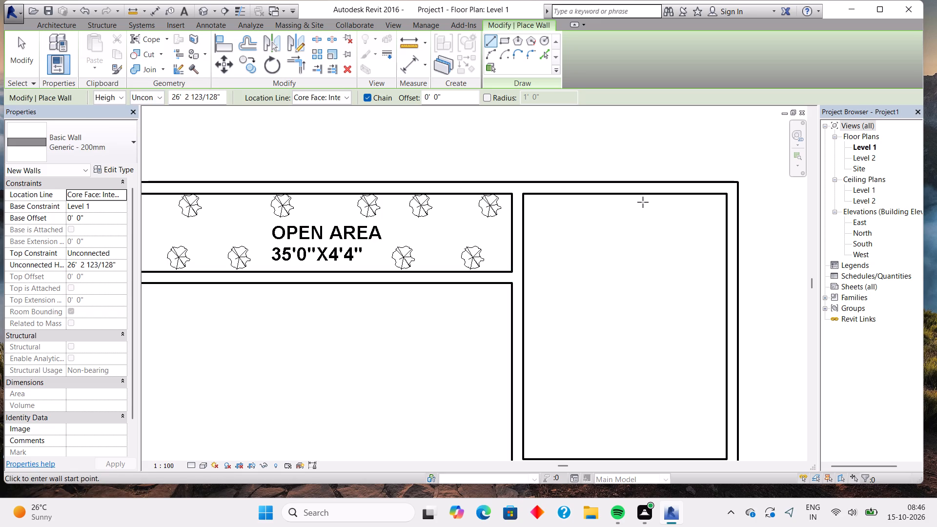
{"action": "left_click", "coordinate": [407, 67]}
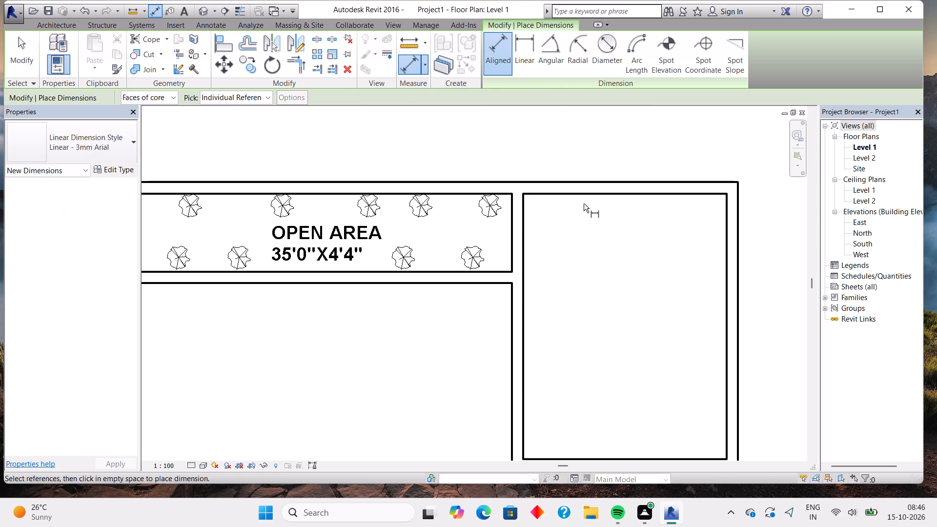
{"action": "left_click", "coordinate": [593, 196]}
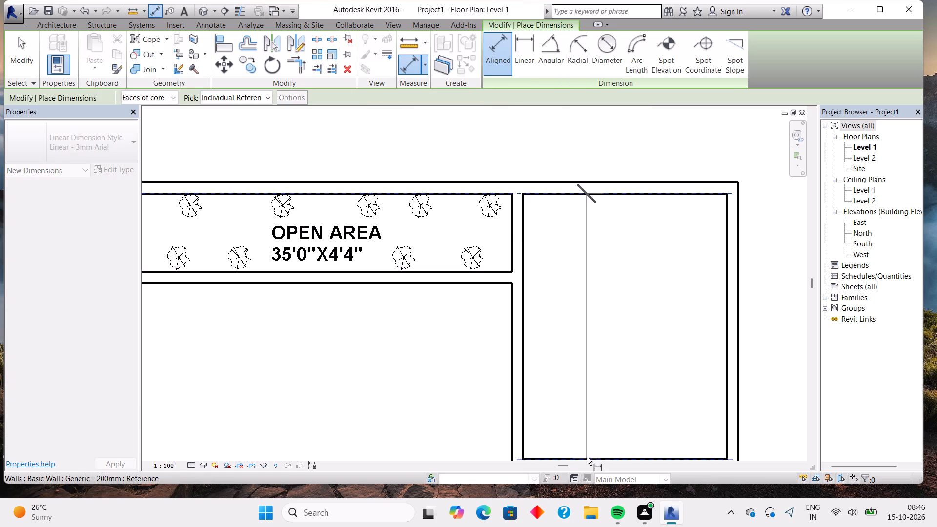
{"action": "middle_click_drag", "start_coordinate": [595, 396], "coordinate": [577, 296]}
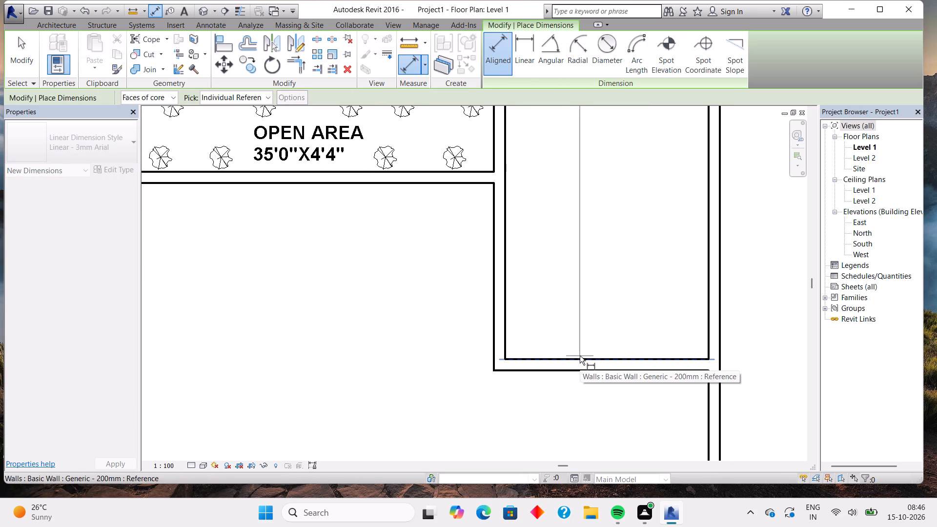
{"action": "left_click", "coordinate": [579, 359]}
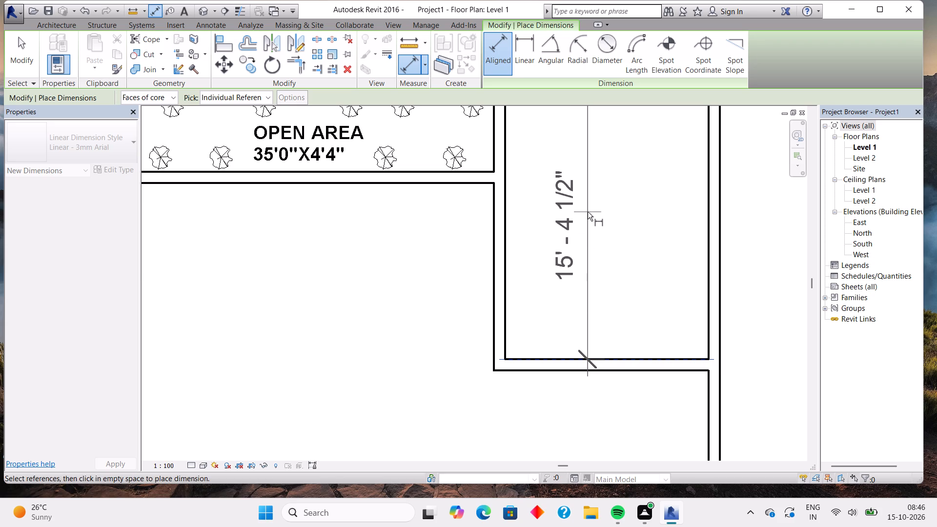
{"action": "key", "text": "Escape"}
{"action": "middle_click_drag", "start_coordinate": [596, 299], "coordinate": [584, 245]}
{"action": "scroll", "coordinate": [599, 292], "scroll_direction": "up", "scroll_amount": 1}
{"action": "middle_click_drag", "start_coordinate": [624, 381], "coordinate": [605, 323]}
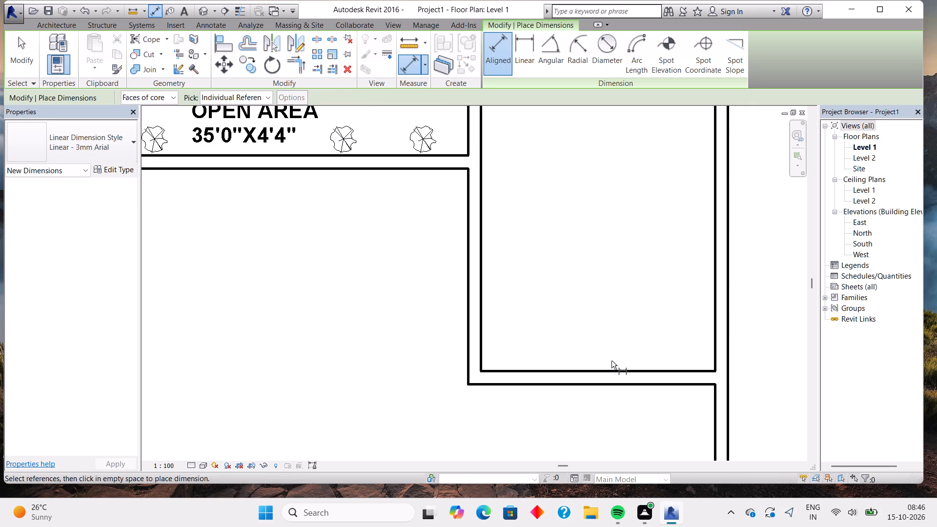
{"action": "key", "text": "Escape"}
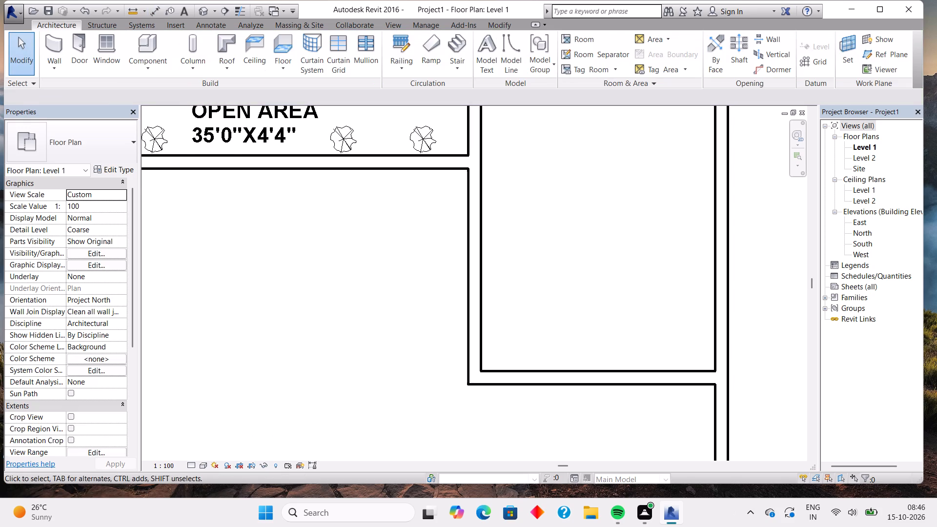
Move the northeast room's south wall 1' south, to 11' 10 1/8" from the open area's south wall.
{"action": "left_click", "coordinate": [611, 370]}
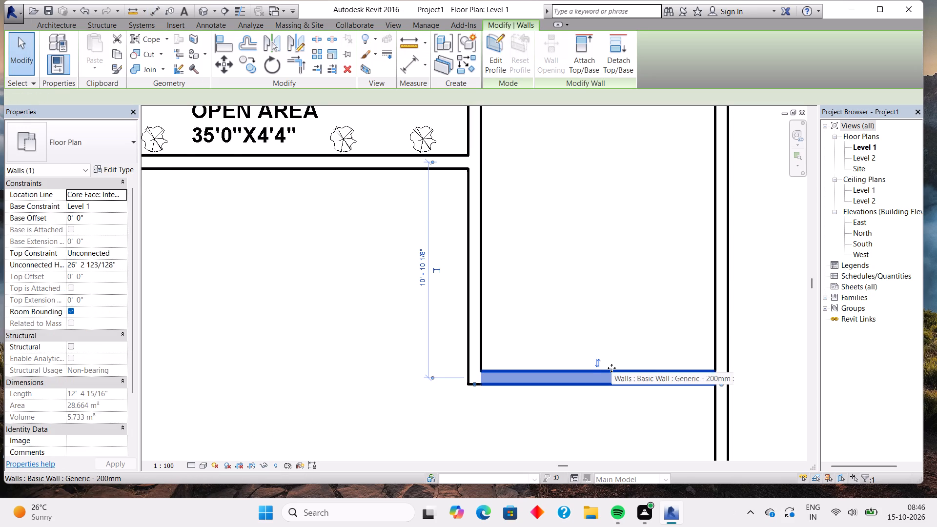
{"action": "key", "text": "Down"}
{"action": "key", "text": "Down"}
{"action": "key", "text": "Down"}
{"action": "key", "text": "Down"}
{"action": "key", "text": "Down"}
{"action": "key", "text": "Down"}
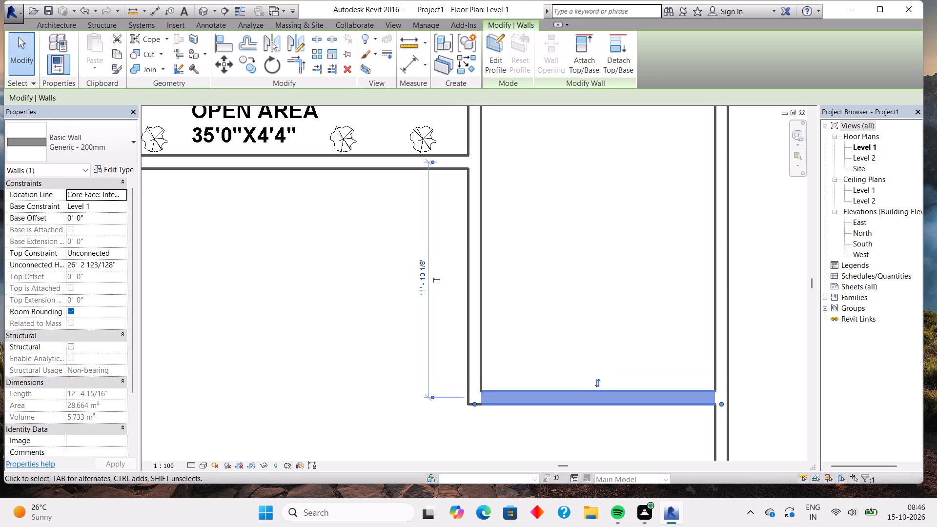
{"action": "key", "text": "Escape"}
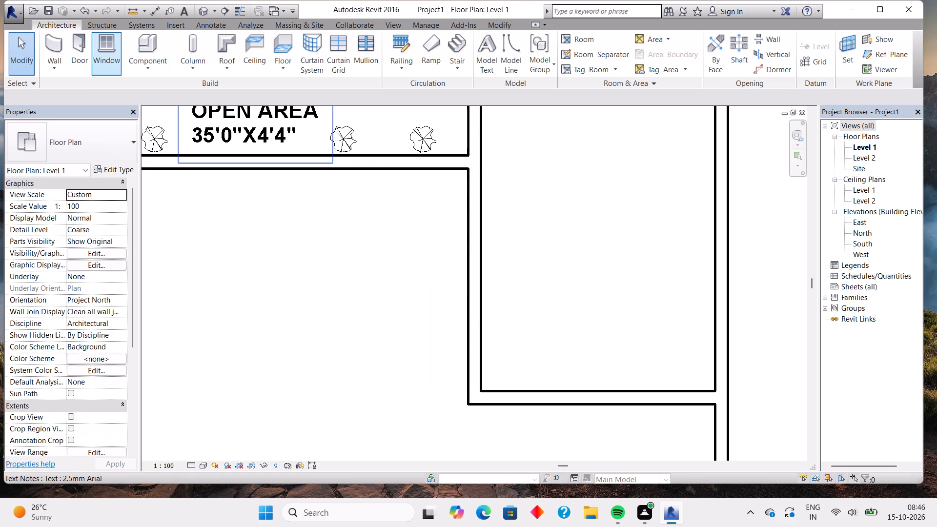
Measure the northeast room's inside north-south length again between its north and south wall faces.
{"action": "left_click", "coordinate": [55, 41]}
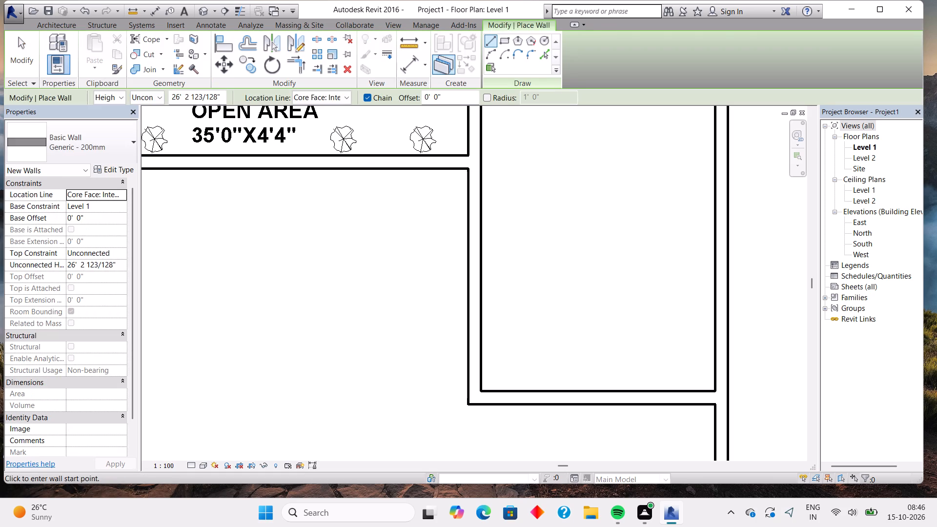
{"action": "left_click", "coordinate": [408, 64]}
{"action": "middle_click_drag", "start_coordinate": [550, 217], "coordinate": [537, 271]}
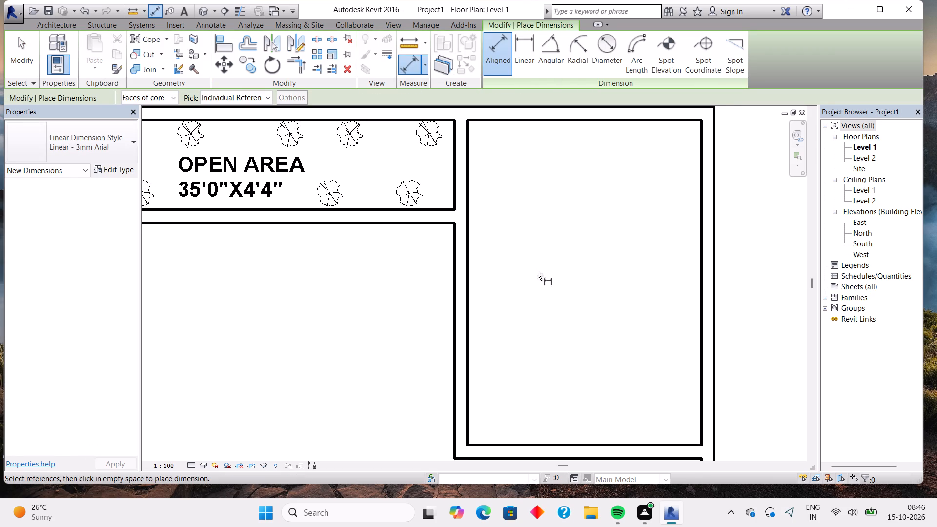
{"action": "left_click", "coordinate": [575, 119]}
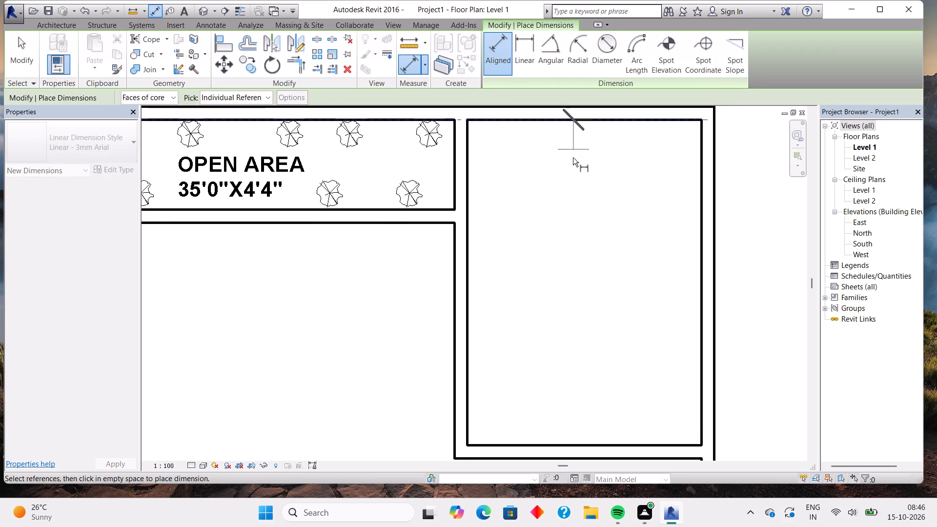
{"action": "left_click", "coordinate": [585, 445]}
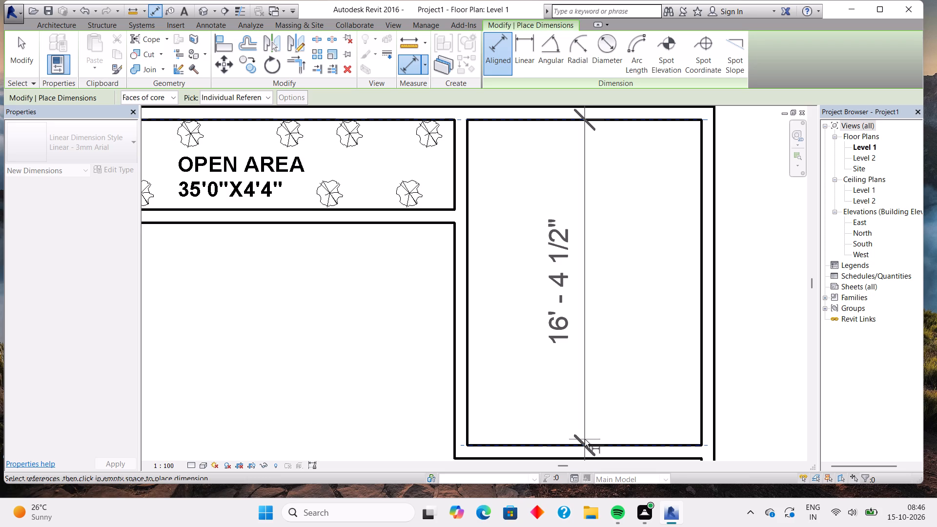
{"action": "key", "text": "Escape"}
{"action": "scroll", "coordinate": [586, 352], "scroll_direction": "down", "scroll_amount": 3}
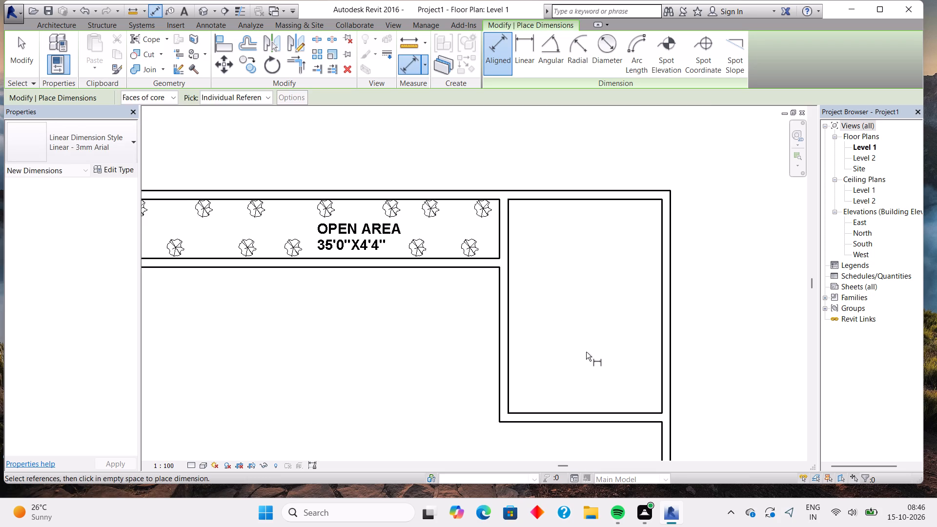
{"action": "scroll", "coordinate": [586, 352], "scroll_direction": "down", "scroll_amount": 1}
{"action": "middle_click_drag", "start_coordinate": [570, 355], "coordinate": [510, 268]}
{"action": "key", "text": "Escape"}
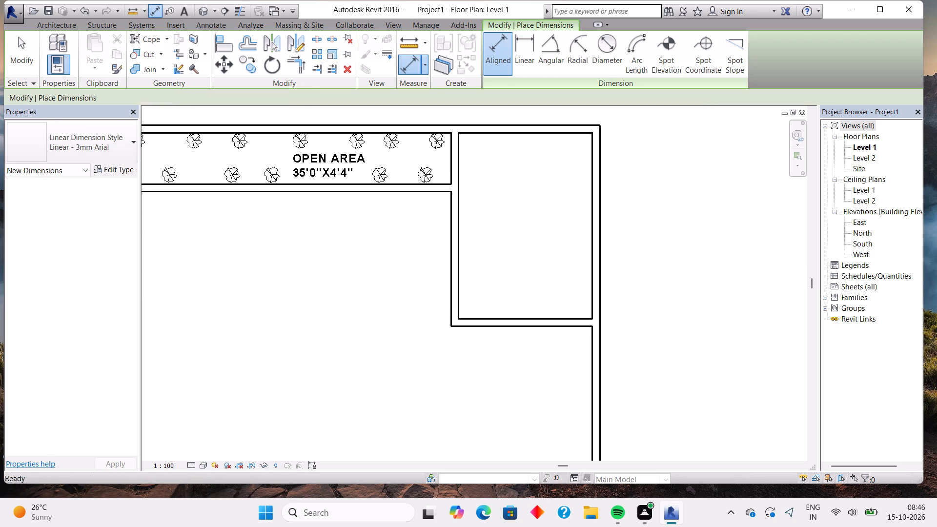
Move the northeast room's south wall another 9" south, to 12' 7 1/8" from the open area's south wall.
{"action": "left_click", "coordinate": [533, 321]}
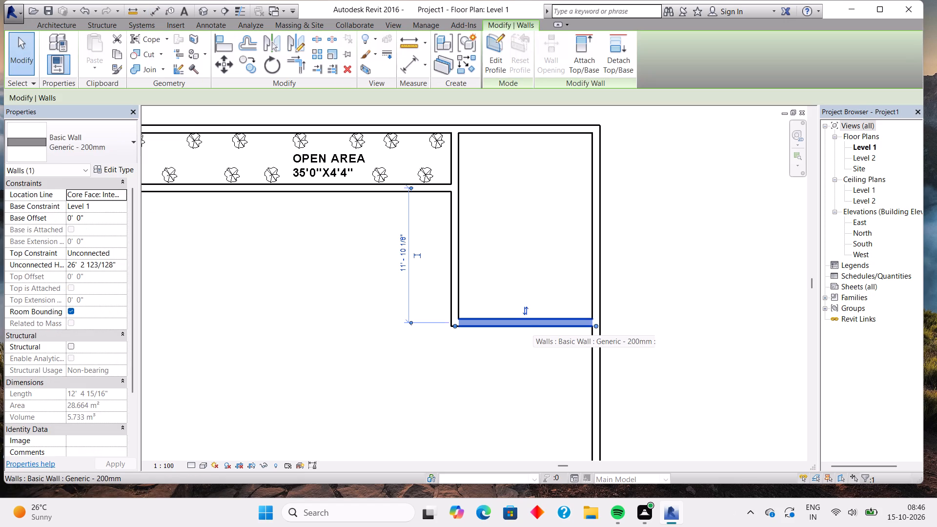
{"action": "key", "text": "Down"}
{"action": "key", "text": "Down"}
{"action": "key", "text": "Down"}
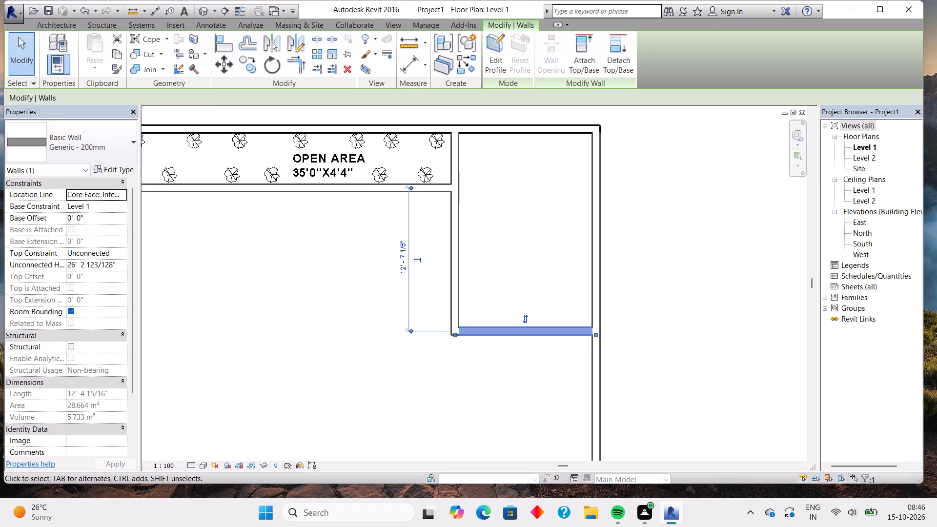
{"action": "key", "text": "Escape"}
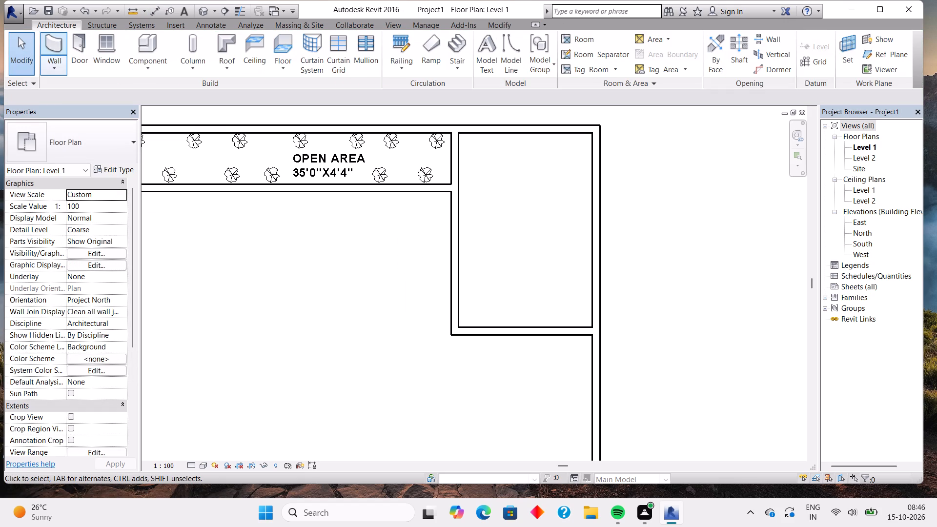
Measure the enlarged northeast room's inside length from its north wall face to its south wall face.
{"action": "left_click", "coordinate": [52, 41]}
{"action": "left_click", "coordinate": [407, 65]}
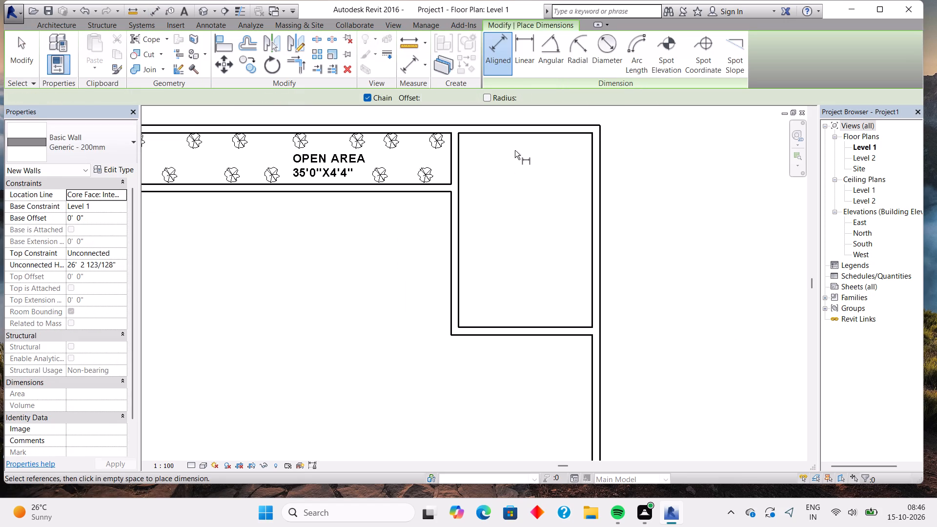
{"action": "left_click", "coordinate": [518, 137]}
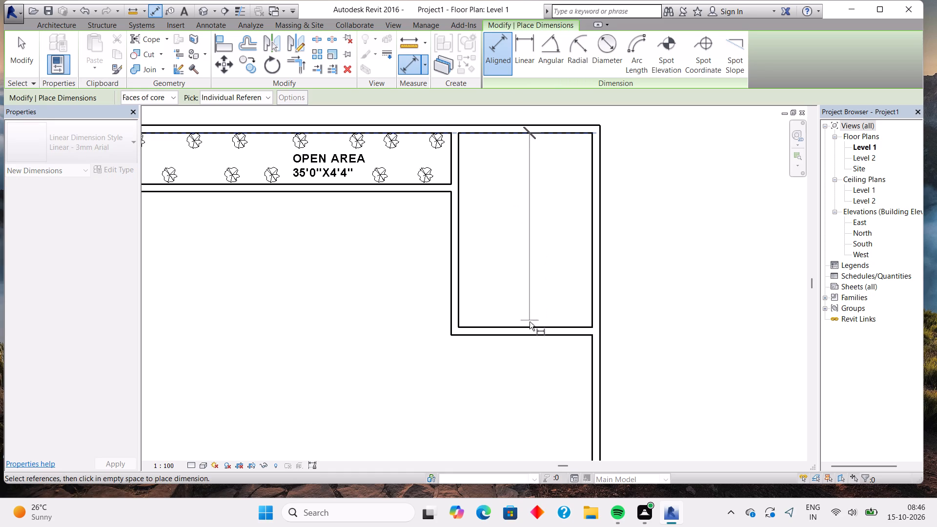
{"action": "scroll", "coordinate": [530, 328], "scroll_direction": "up", "scroll_amount": 2}
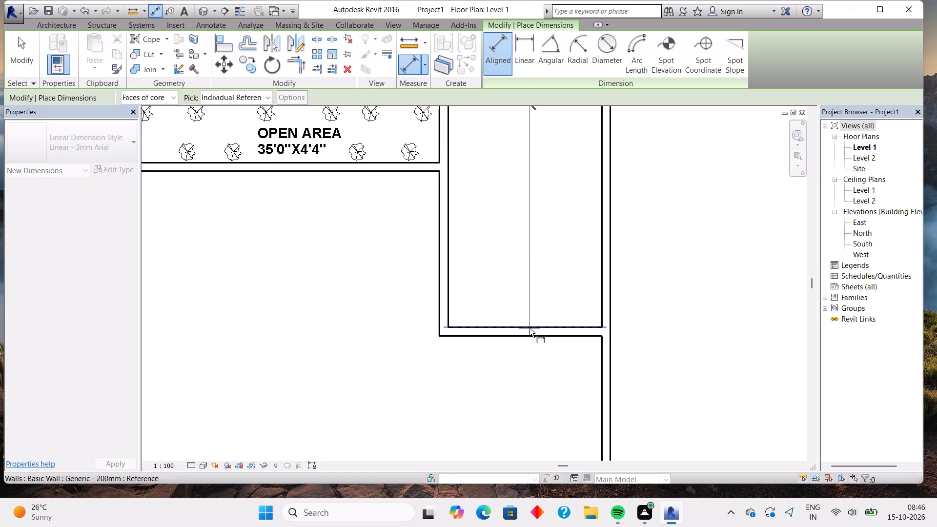
{"action": "left_click", "coordinate": [530, 327]}
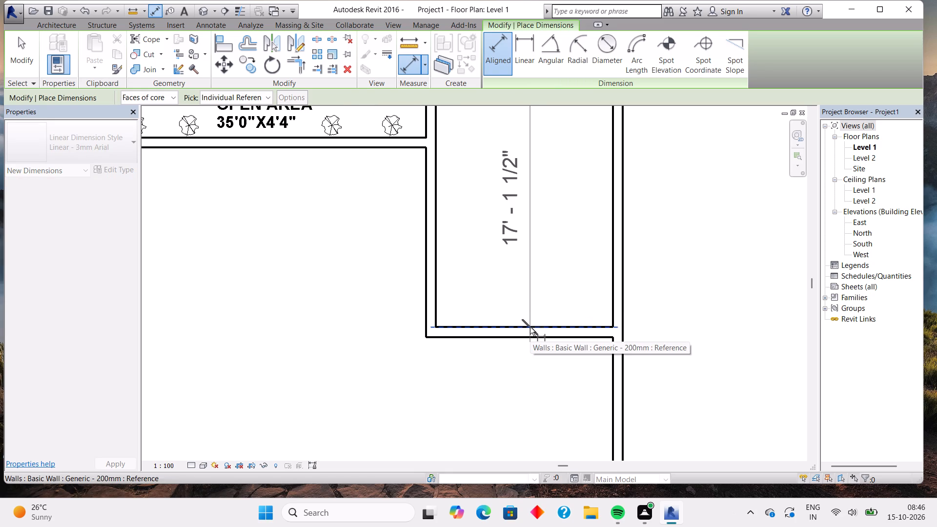
{"action": "key", "text": "Escape"}
{"action": "key", "text": "Escape"}
{"action": "key", "text": "Escape"}
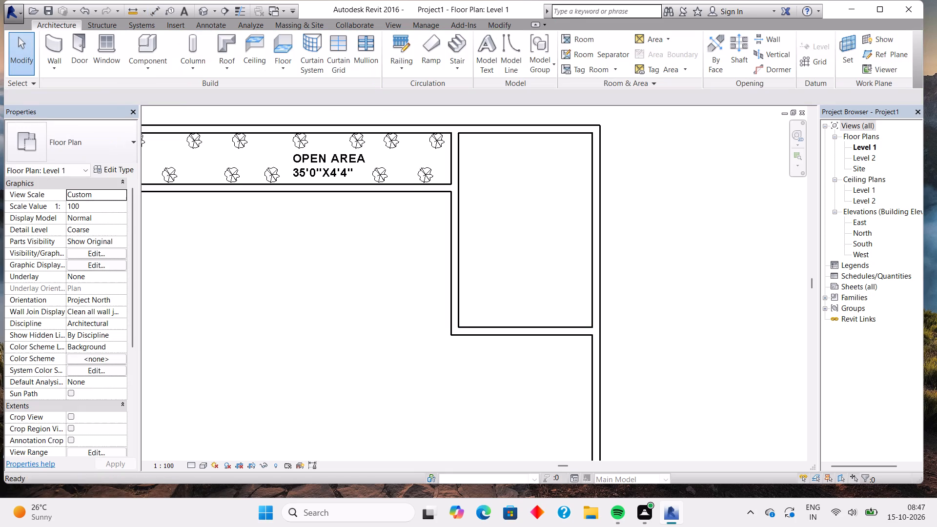
Move the northeast room's south wall 3" back north, to 12' 4 1/8" from the open area's south wall.
{"action": "left_click", "coordinate": [531, 328]}
{"action": "key", "text": "Up"}
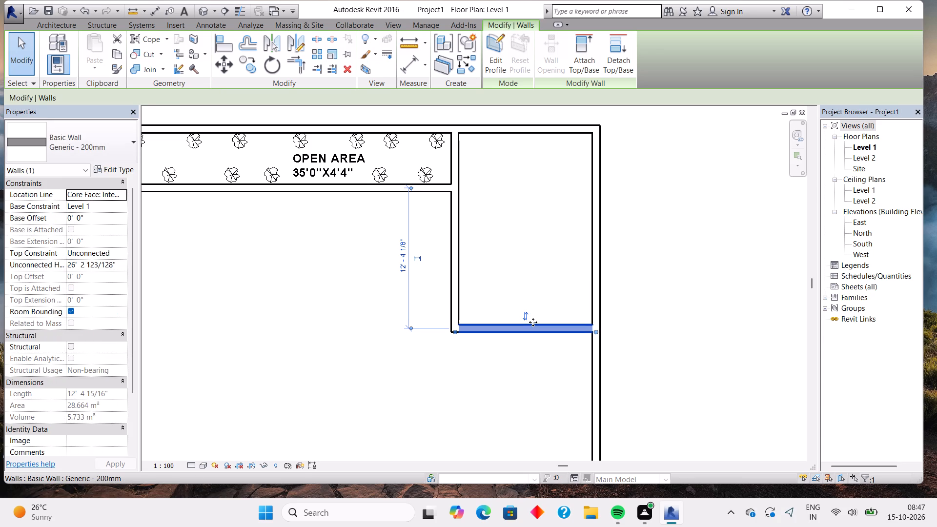
{"action": "left_click", "coordinate": [528, 319]}
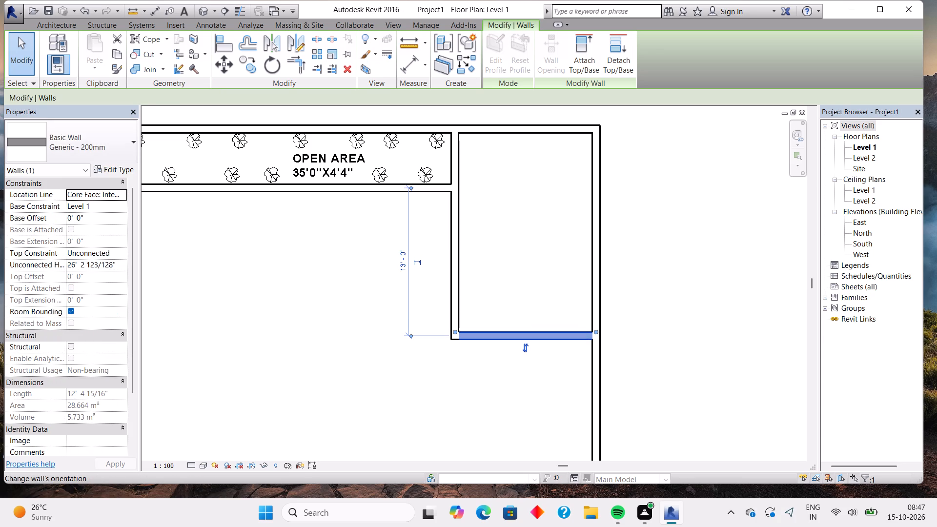
{"action": "left_click", "coordinate": [526, 343]}
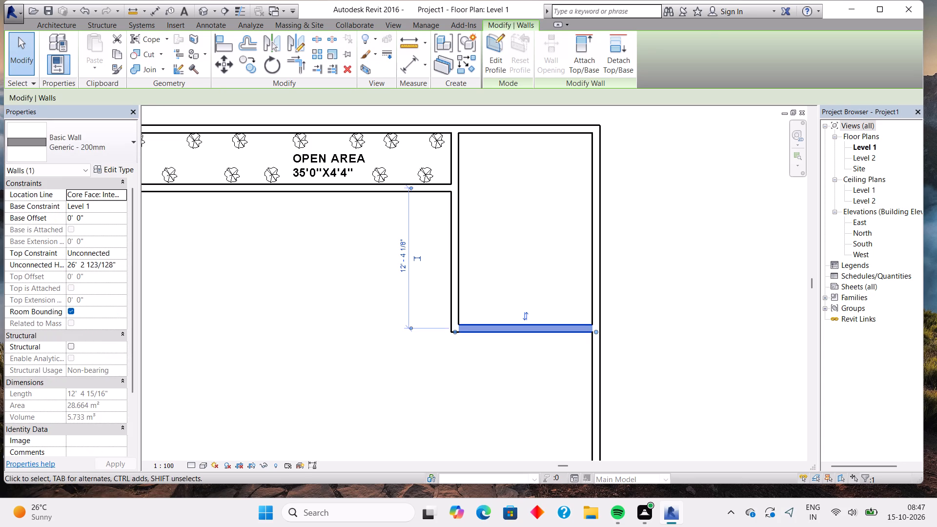
{"action": "key", "text": "Escape"}
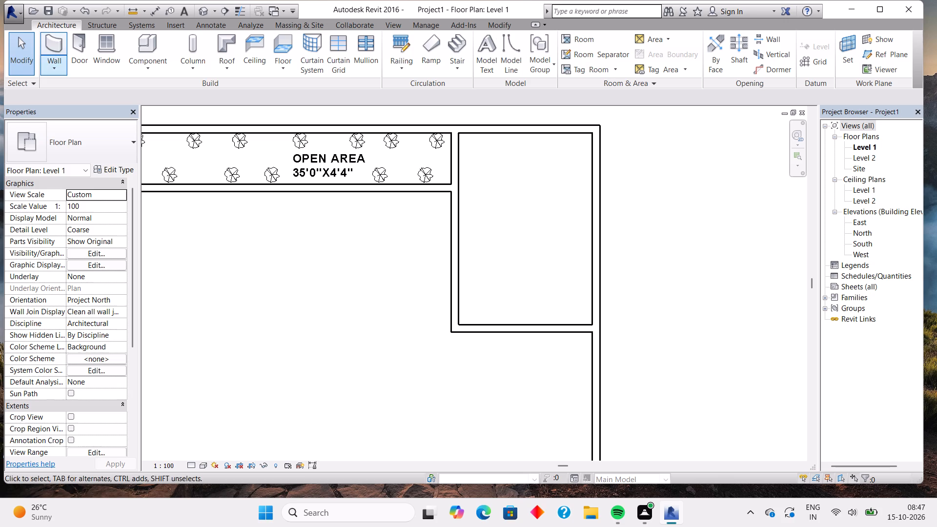
Recheck the northeast room's inside north-south length between its north and south wall faces.
{"action": "left_click", "coordinate": [51, 48]}
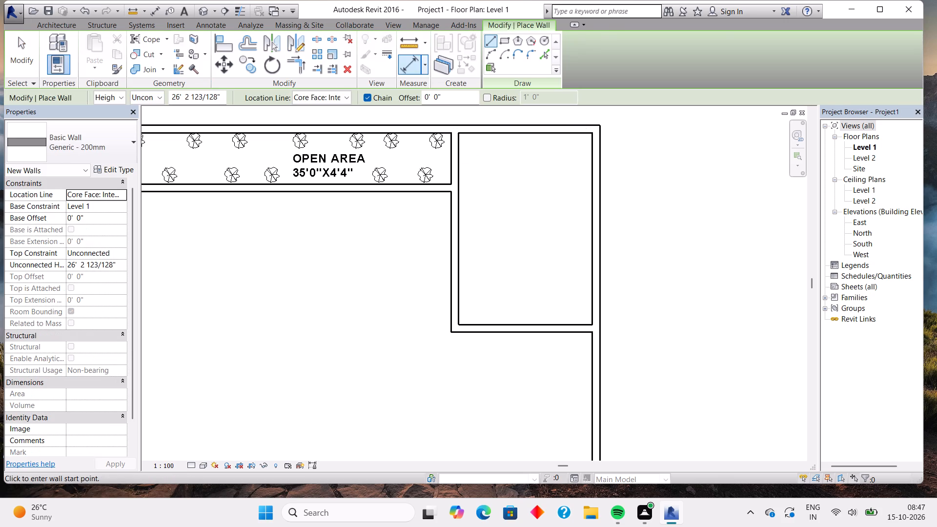
{"action": "left_click", "coordinate": [409, 68]}
{"action": "left_click", "coordinate": [502, 134]}
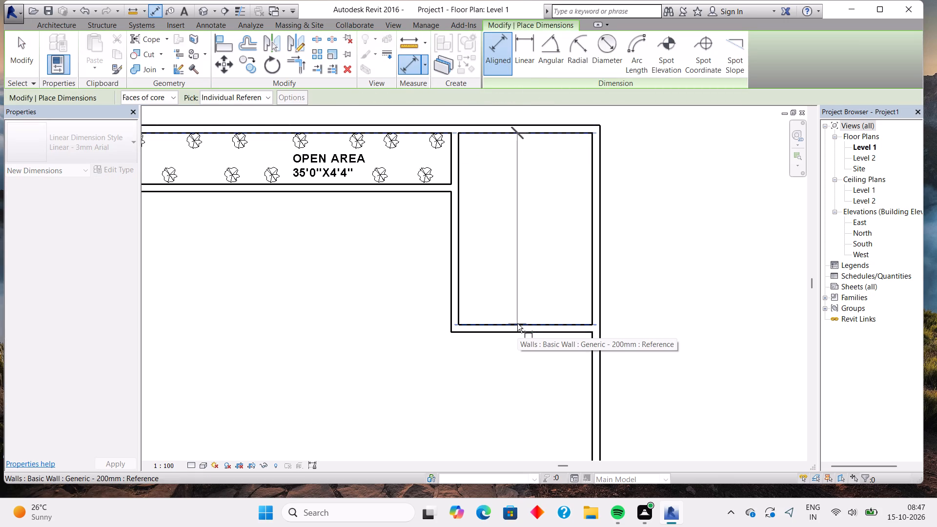
{"action": "scroll", "coordinate": [517, 324], "scroll_direction": "up", "scroll_amount": 3}
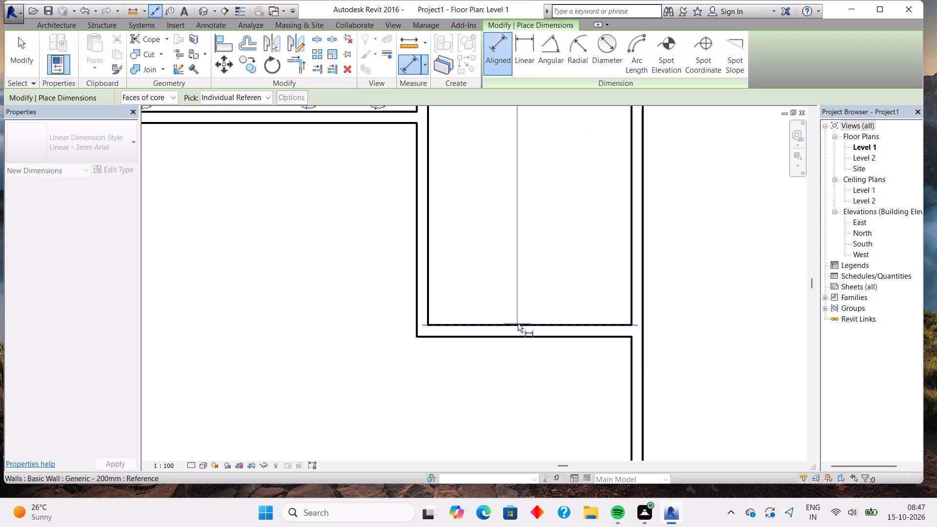
{"action": "left_click", "coordinate": [518, 324]}
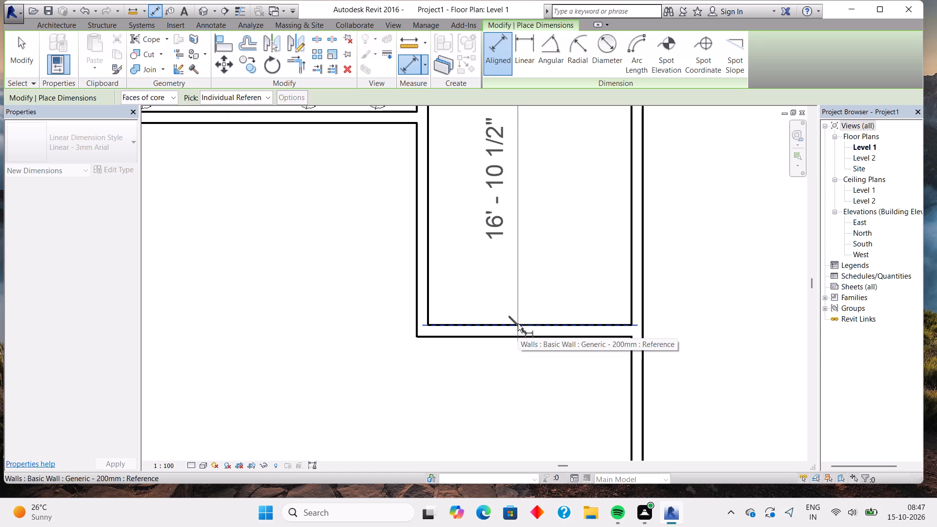
Move the northeast room's west wall 6" east, to 11' 10 15/16" from the room's east wall.
{"action": "key", "text": "Escape"}
{"action": "scroll", "coordinate": [512, 245], "scroll_direction": "down", "scroll_amount": 5}
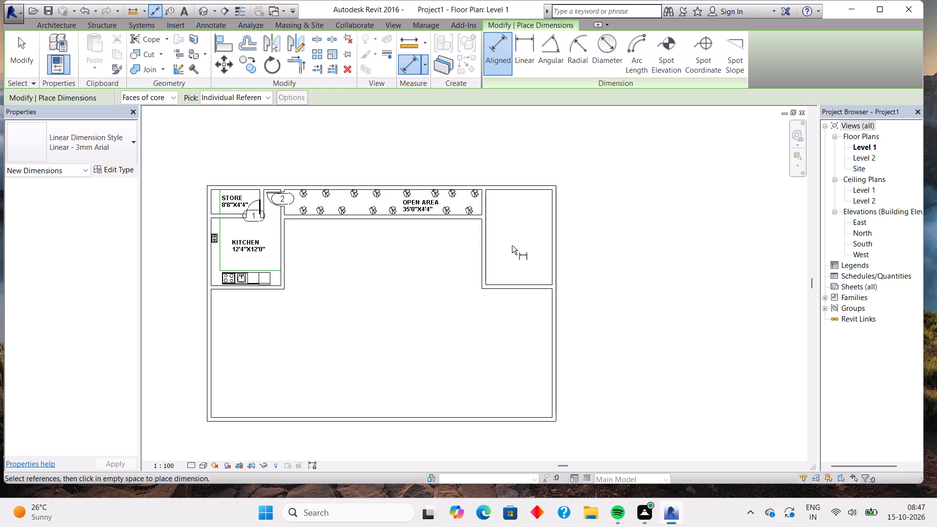
{"action": "scroll", "coordinate": [512, 245], "scroll_direction": "up", "scroll_amount": 4}
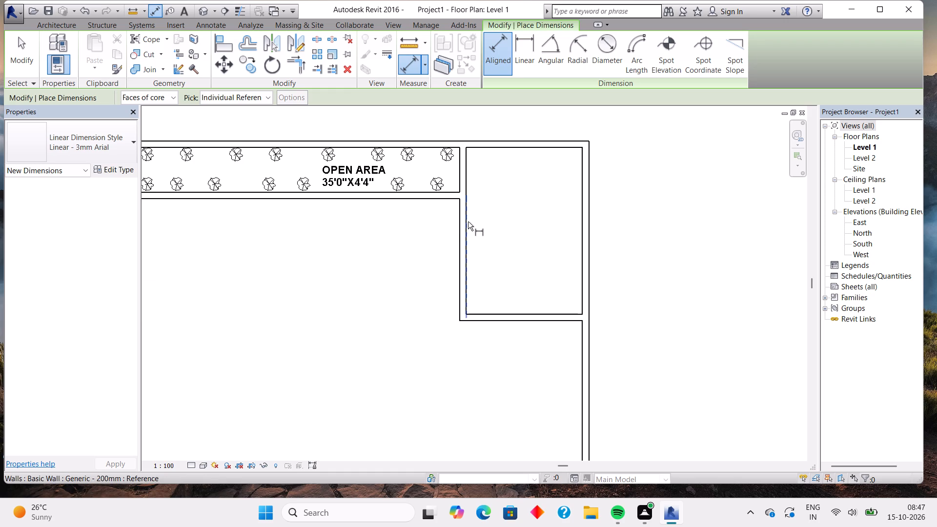
{"action": "left_click", "coordinate": [49, 28]}
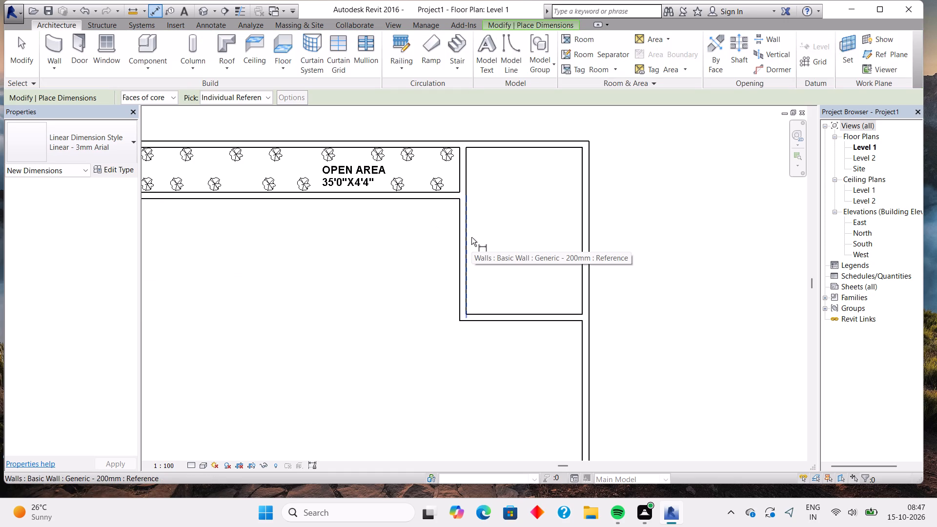
{"action": "key", "text": "Escape"}
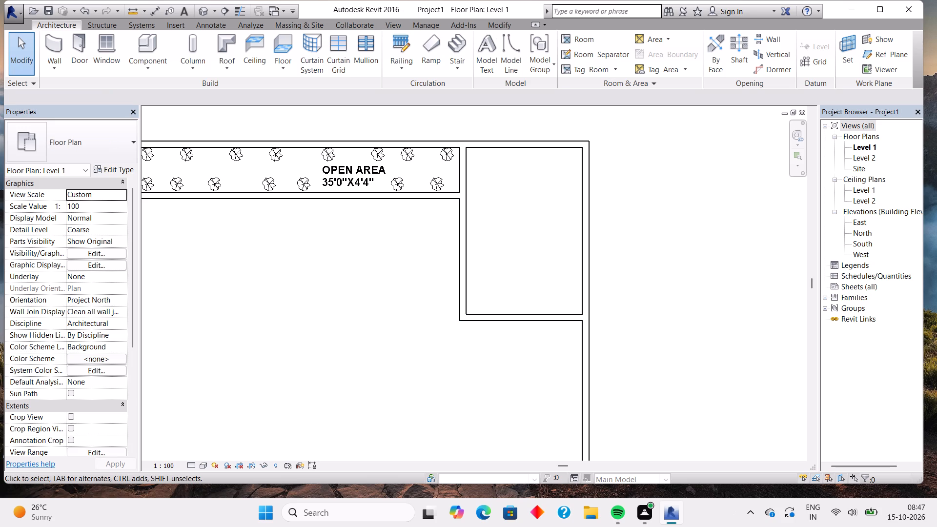
{"action": "left_click", "coordinate": [466, 260]}
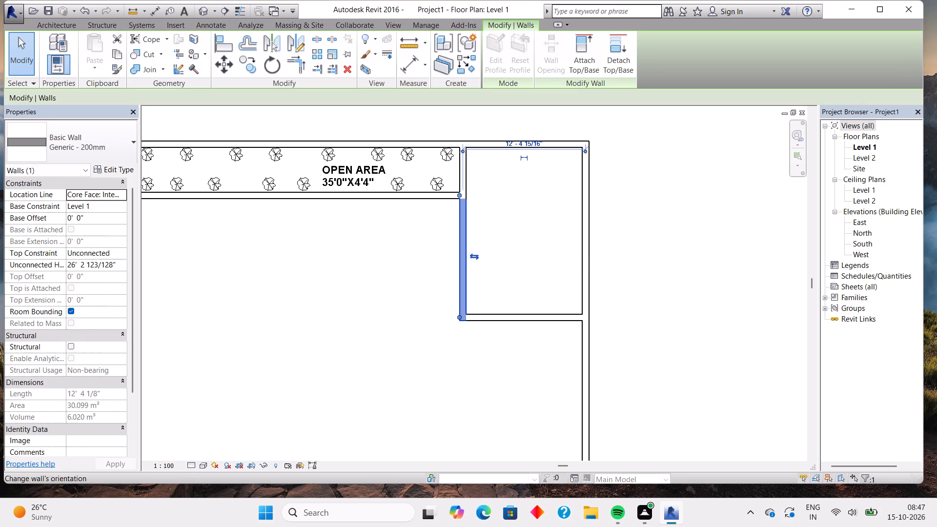
{"action": "key", "text": "Right"}
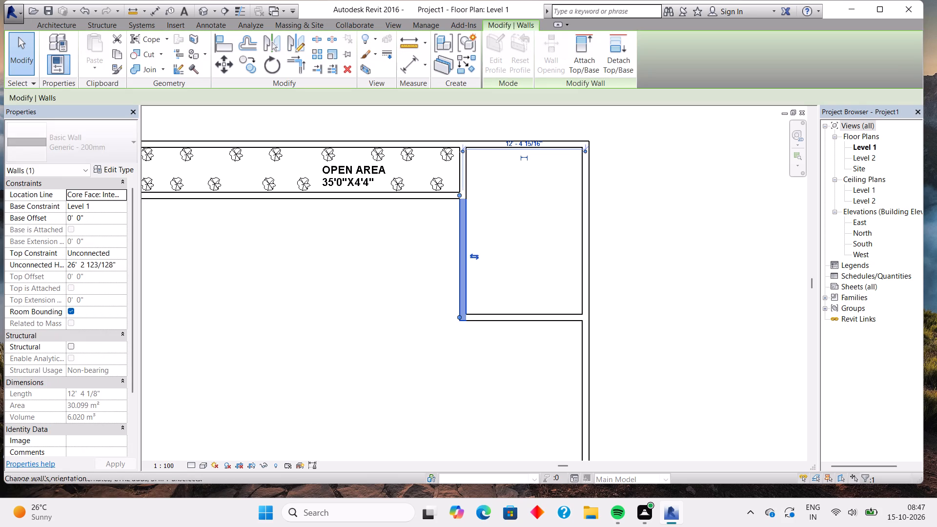
{"action": "key", "text": "Right"}
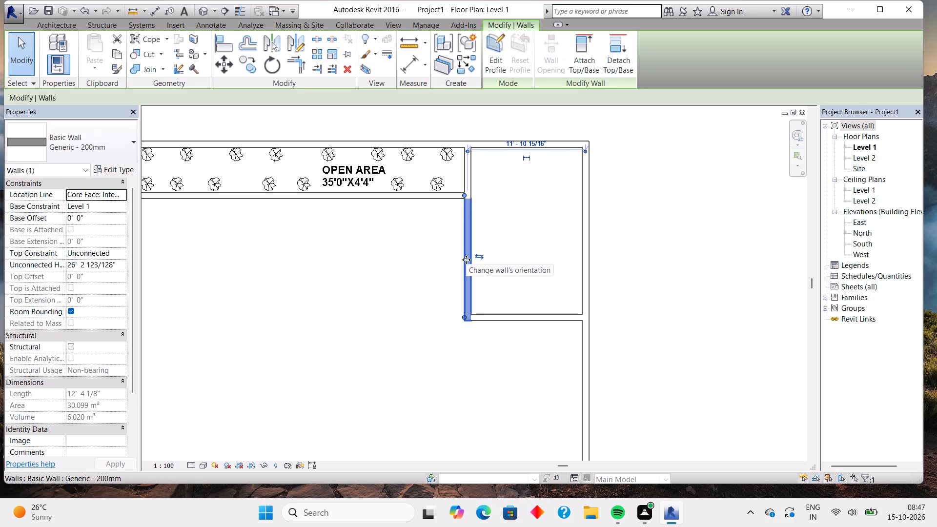
Measure the northeast room's inside width between its west and east wall faces.
{"action": "left_click", "coordinate": [51, 24]}
{"action": "left_click", "coordinate": [51, 46]}
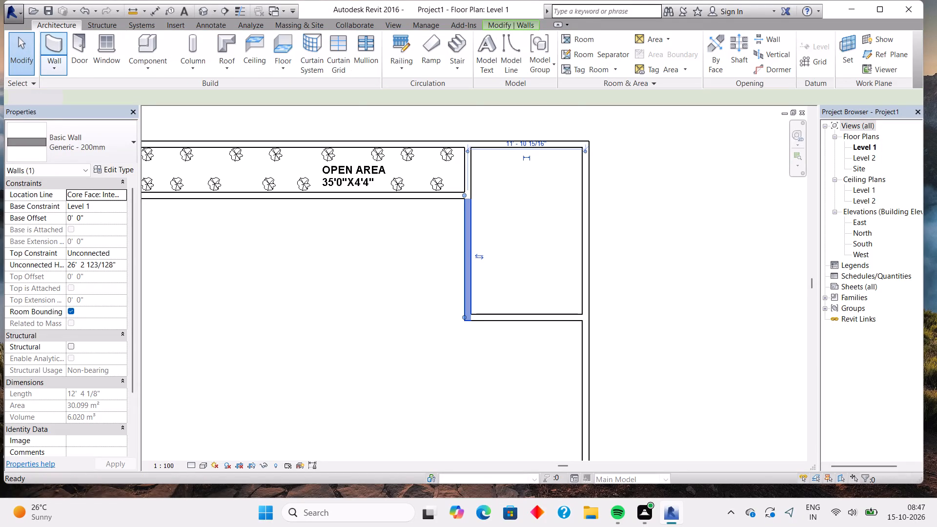
{"action": "left_click", "coordinate": [409, 64]}
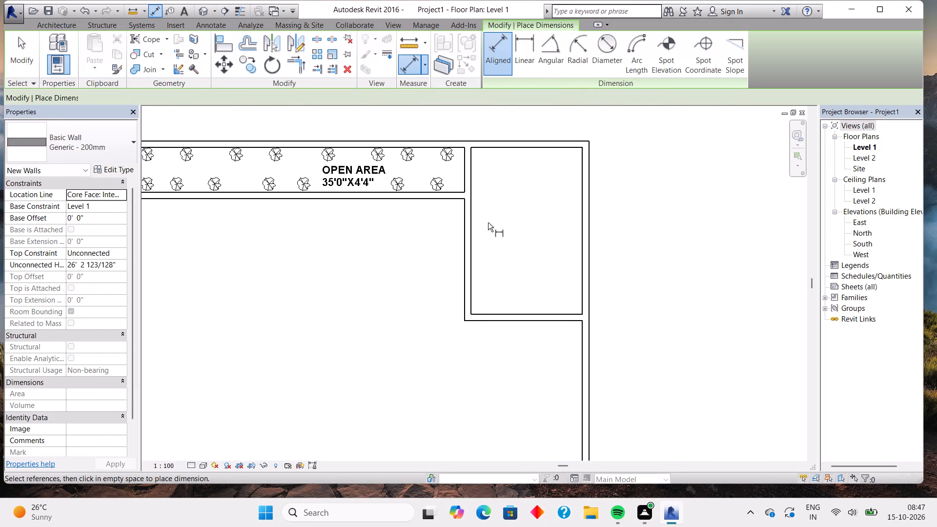
{"action": "left_click", "coordinate": [472, 230]}
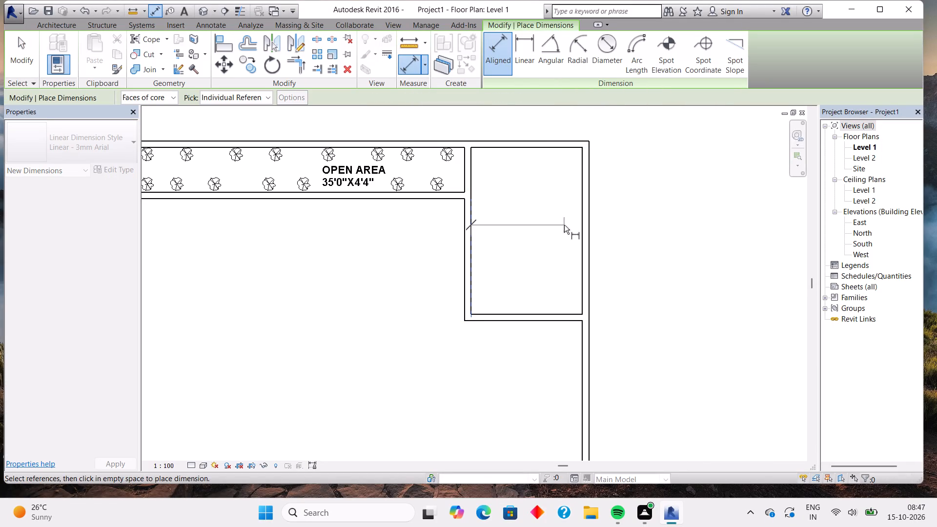
{"action": "left_click", "coordinate": [582, 217]}
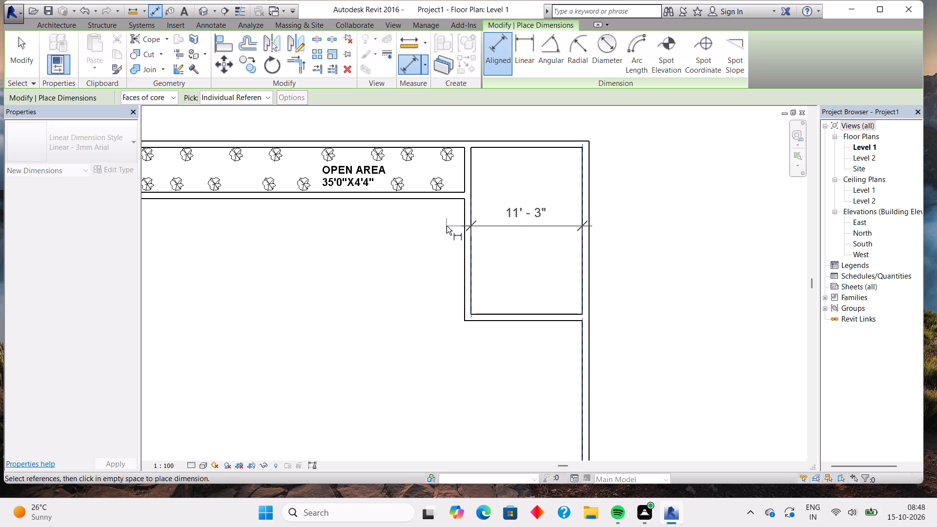
{"action": "key", "text": "Escape"}
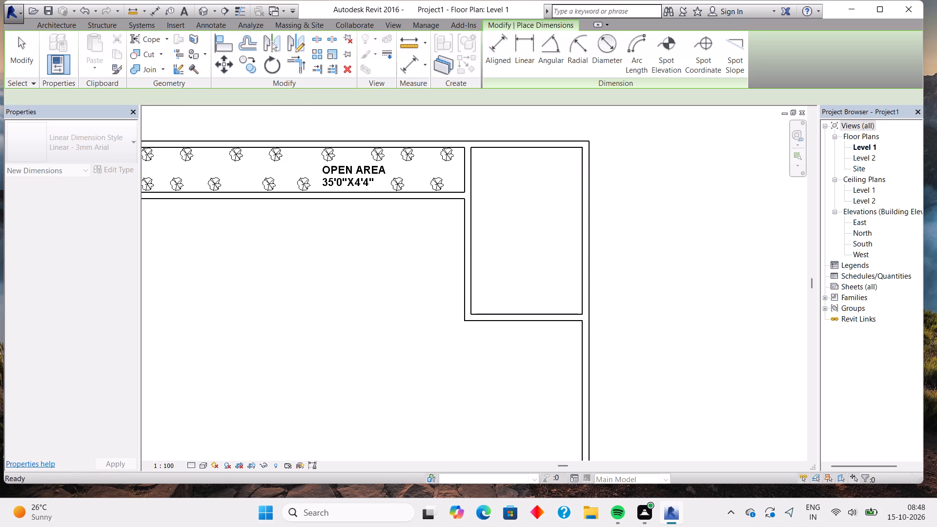
Measure the open area's inside length from the wall face beside door 2 to its east wall face.
{"action": "middle_click_drag", "start_coordinate": [359, 238], "coordinate": [359, 237]}
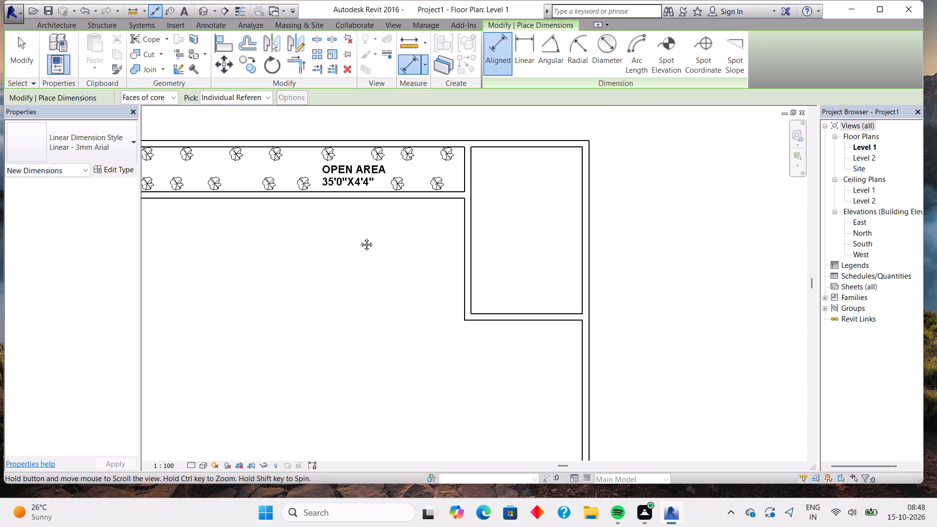
{"action": "middle_click_drag", "start_coordinate": [359, 237], "coordinate": [468, 393]}
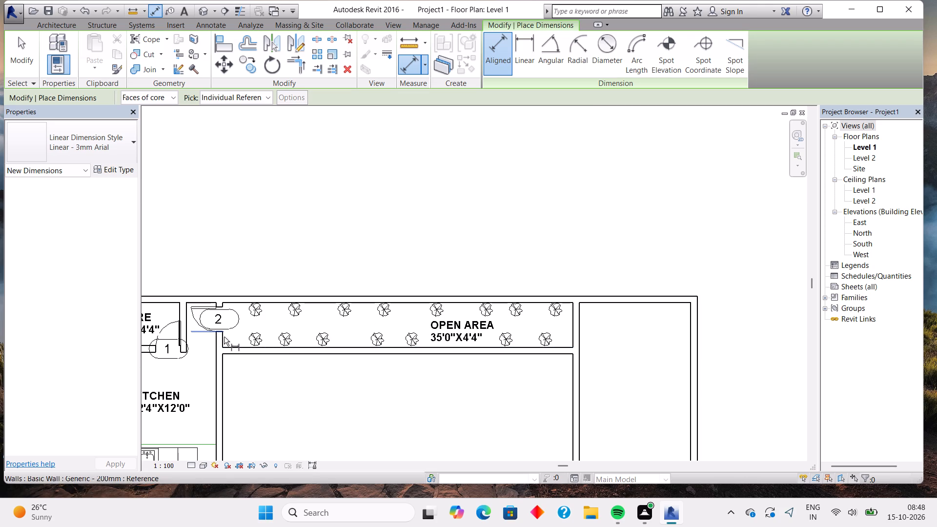
{"action": "left_click", "coordinate": [219, 337]}
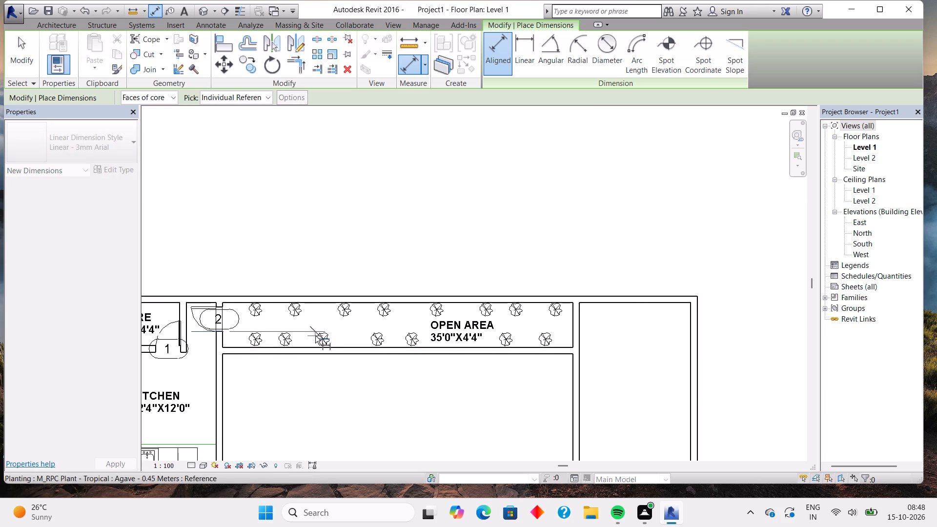
{"action": "key", "text": "Escape"}
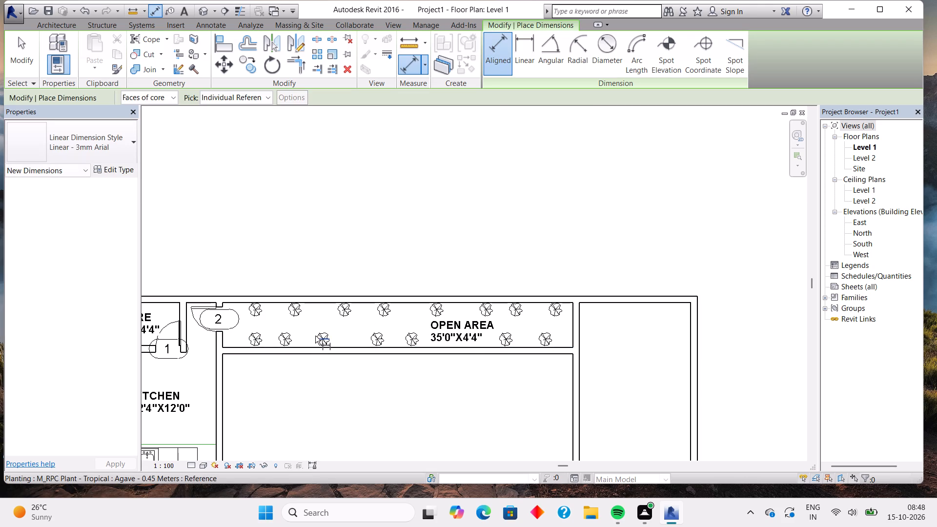
{"action": "scroll", "coordinate": [222, 333], "scroll_direction": "up", "scroll_amount": 5}
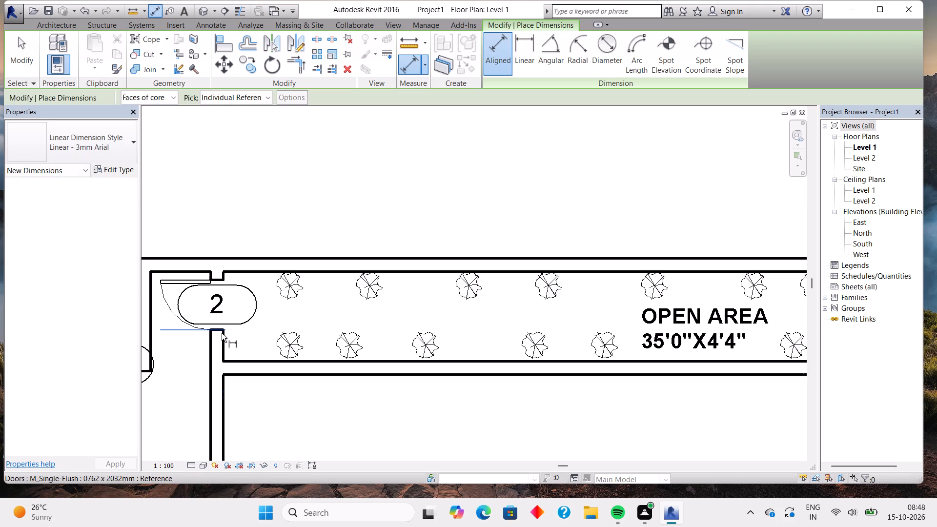
{"action": "left_click", "coordinate": [225, 342]}
{"action": "middle_click_drag", "start_coordinate": [581, 328], "coordinate": [380, 328]}
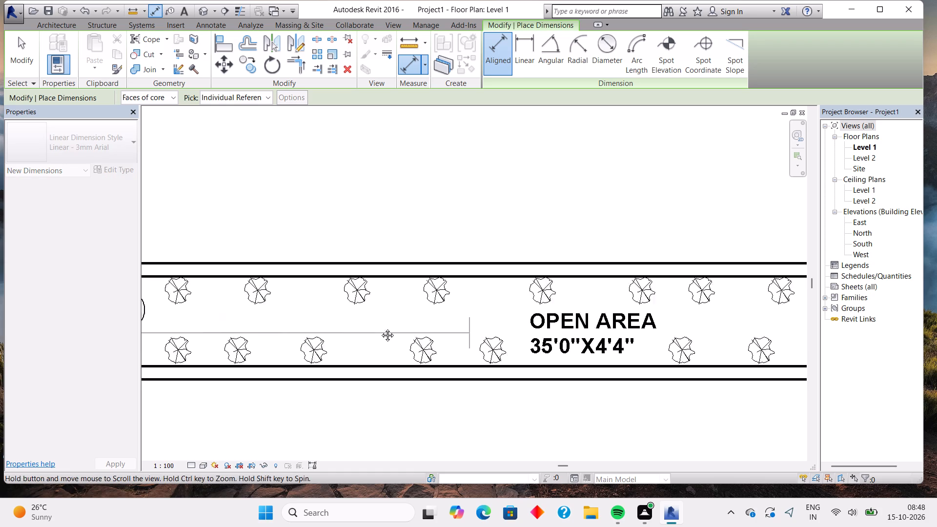
{"action": "middle_click_drag", "start_coordinate": [380, 328], "coordinate": [283, 324]}
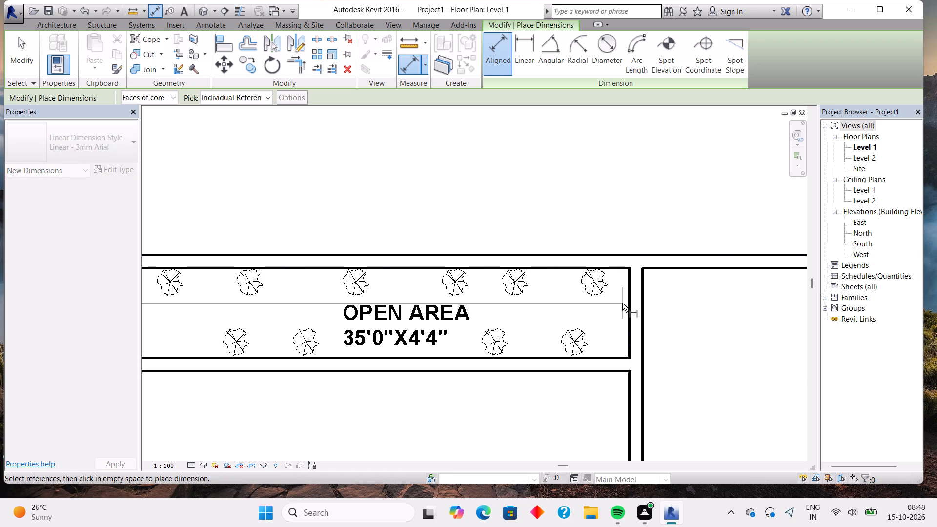
{"action": "left_click", "coordinate": [628, 299]}
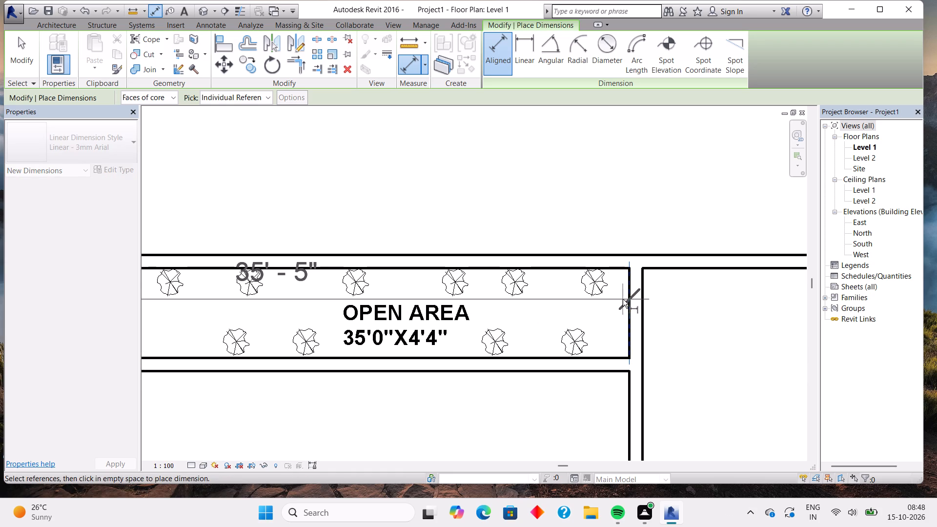
{"action": "scroll", "coordinate": [621, 299], "scroll_direction": "down", "scroll_amount": 2}
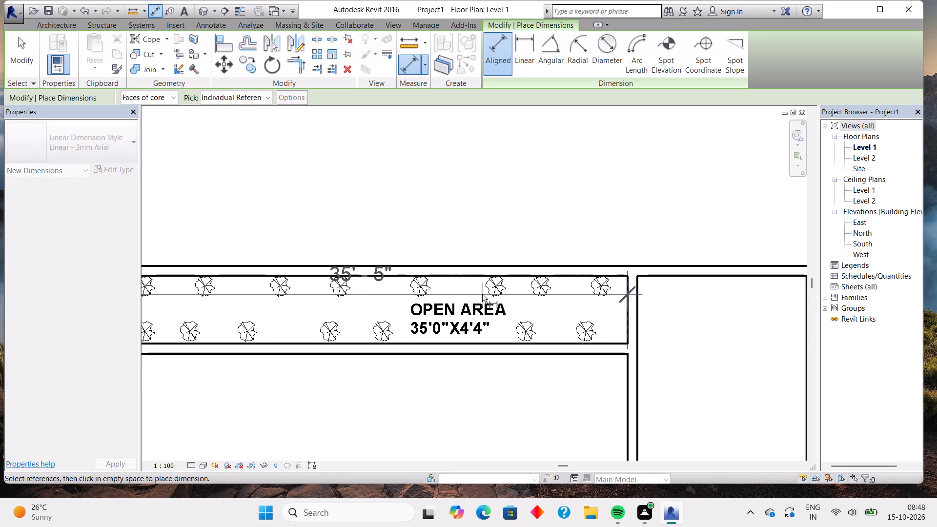
{"action": "key", "text": "Escape"}
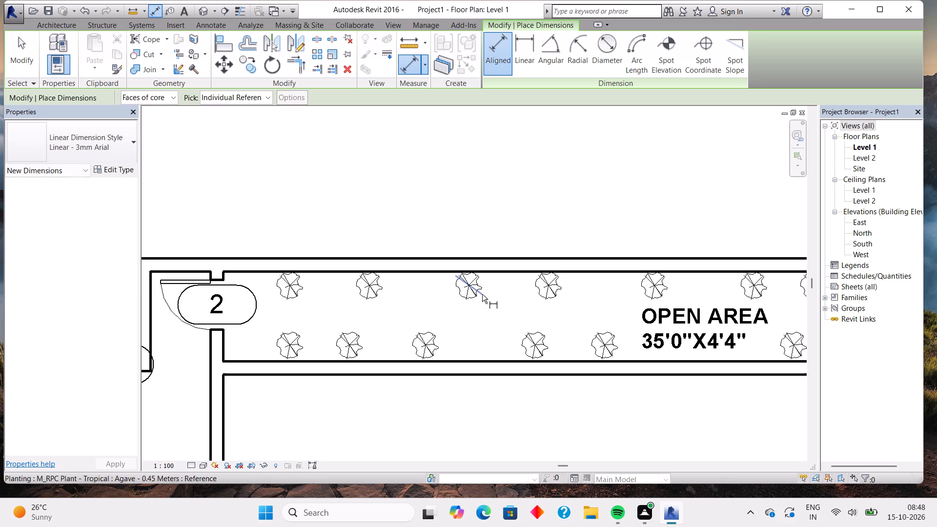
Start the Wall tool for Generic - 200mm walls and set the location line to Finish Face: Exterior.
{"action": "scroll", "coordinate": [491, 314], "scroll_direction": "down", "scroll_amount": 5}
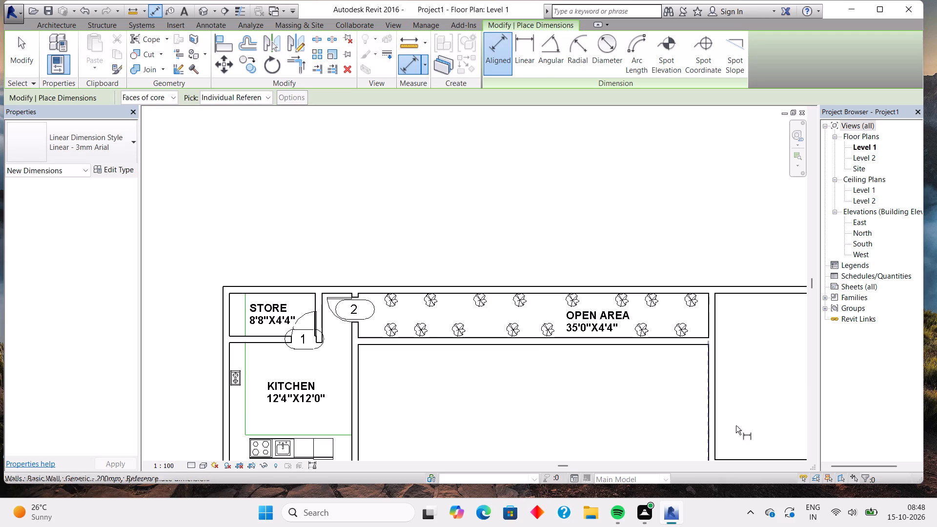
{"action": "middle_click_drag", "start_coordinate": [685, 409], "coordinate": [465, 361]}
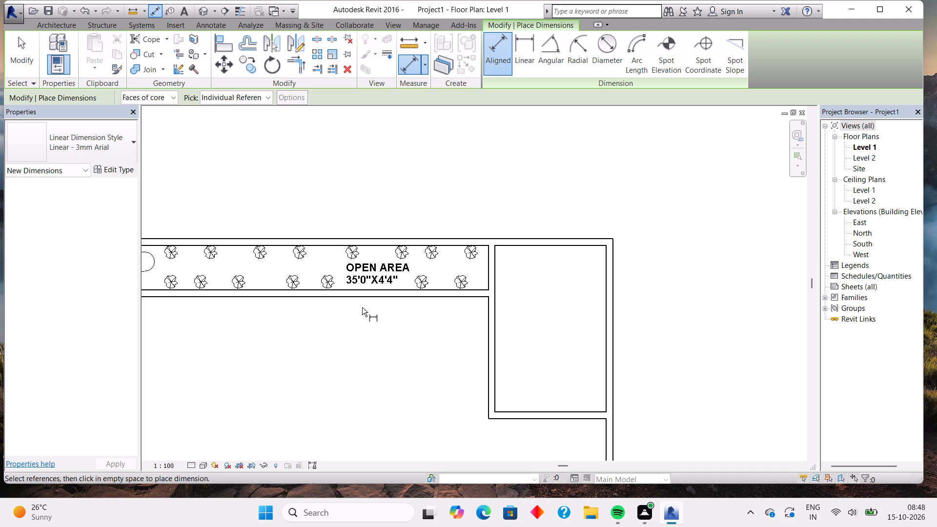
{"action": "middle_click_drag", "start_coordinate": [342, 356], "coordinate": [465, 331]}
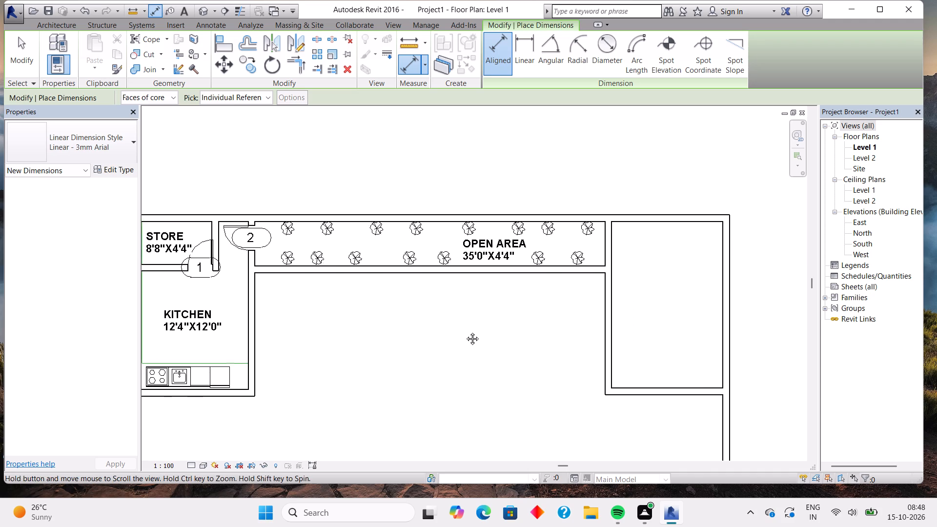
{"action": "middle_click_drag", "start_coordinate": [465, 331], "coordinate": [471, 330]}
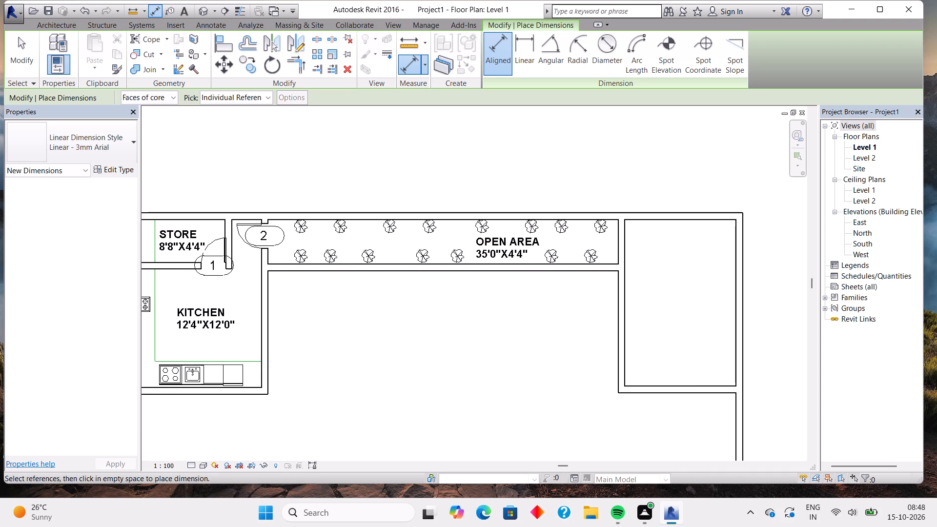
{"action": "left_click", "coordinate": [61, 18]}
{"action": "left_click", "coordinate": [56, 22]}
{"action": "left_click", "coordinate": [59, 49]}
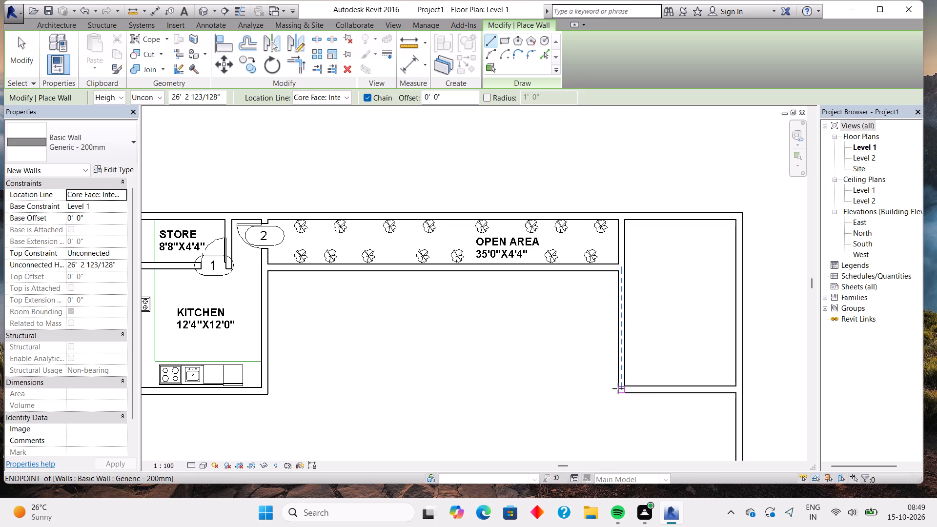
{"action": "left_click", "coordinate": [618, 388]}
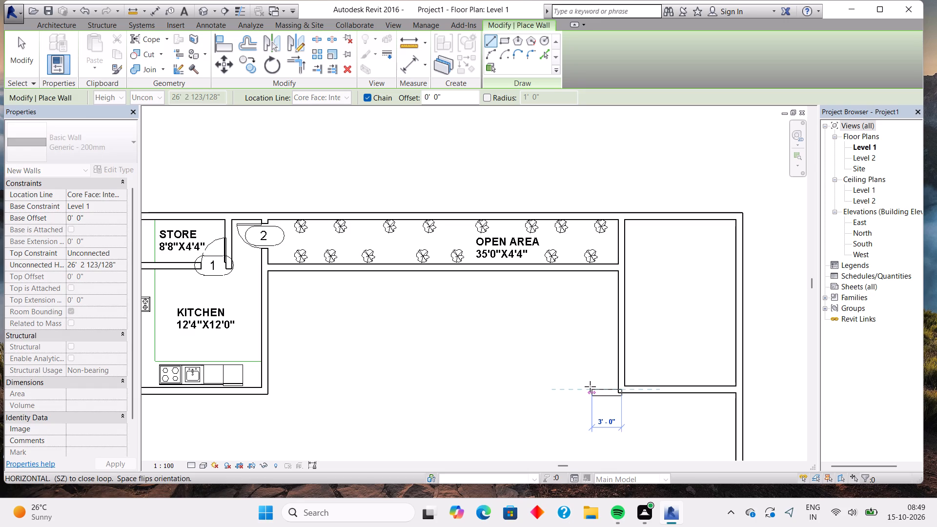
{"action": "key", "text": "Escape"}
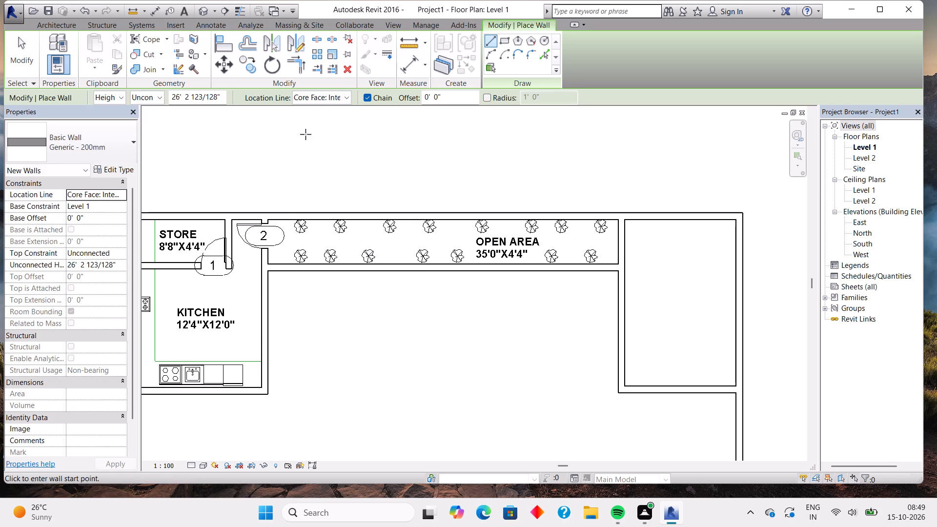
{"action": "left_click", "coordinate": [334, 93]}
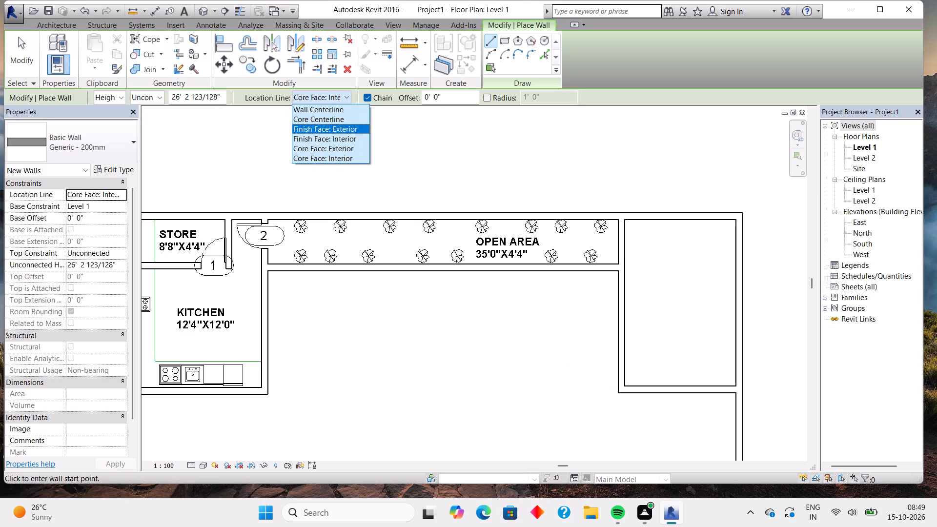
{"action": "left_click", "coordinate": [335, 131]}
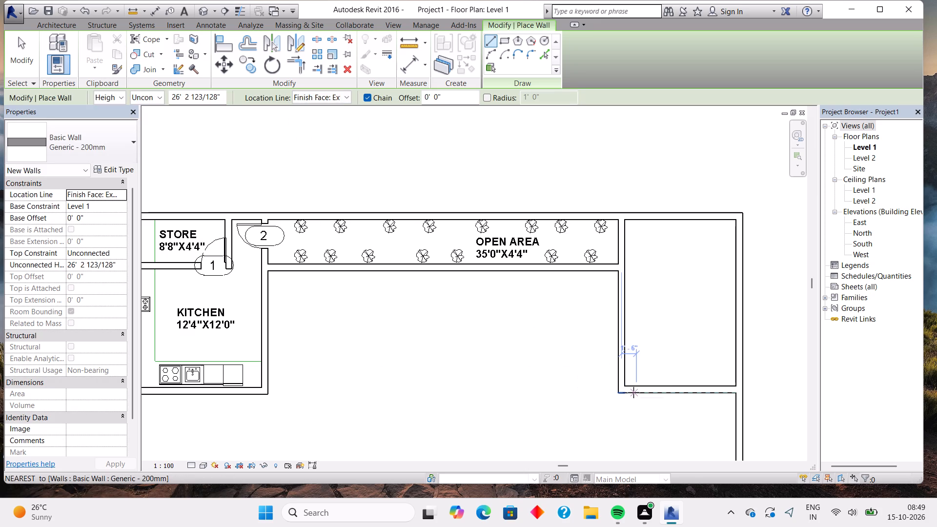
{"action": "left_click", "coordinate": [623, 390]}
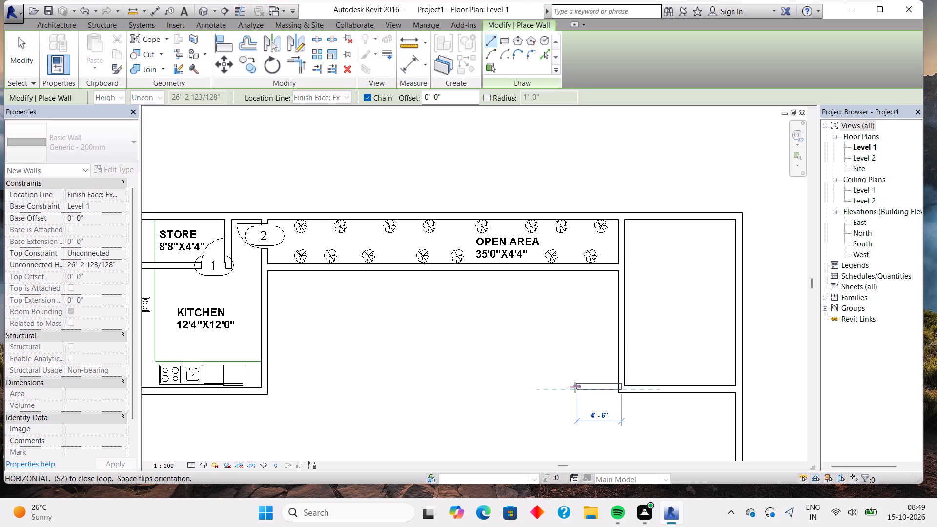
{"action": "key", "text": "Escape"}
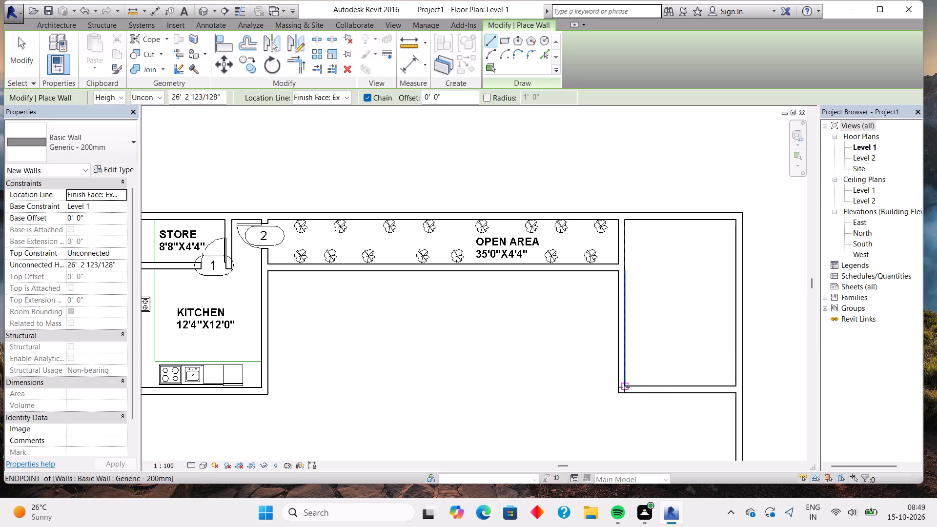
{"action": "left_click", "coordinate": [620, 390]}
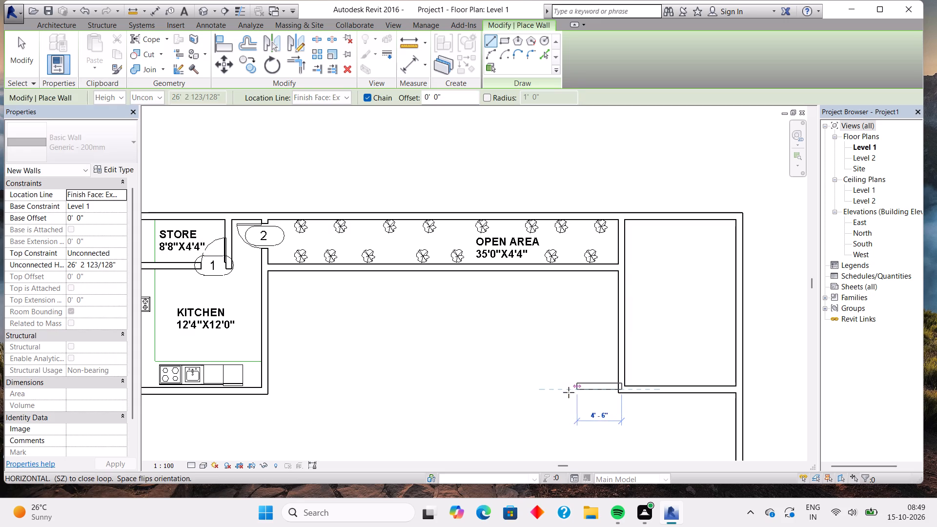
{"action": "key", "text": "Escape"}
Draw walls from the northeast room's southwest corner about 5' 8" west, turning about 11' 8" north to meet the open area's south wall.
{"action": "scroll", "coordinate": [624, 386], "scroll_direction": "up", "scroll_amount": 3}
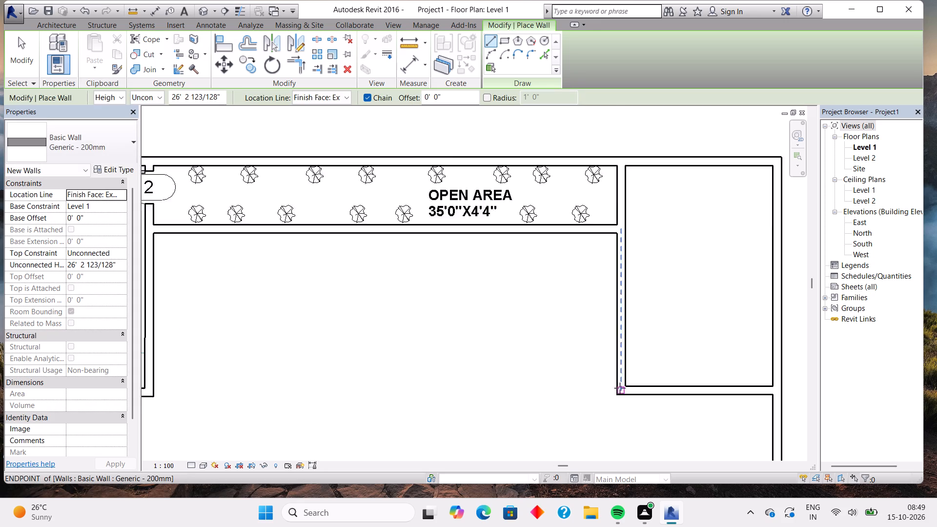
{"action": "scroll", "coordinate": [620, 388], "scroll_direction": "up", "scroll_amount": 4}
{"action": "left_click", "coordinate": [634, 393]}
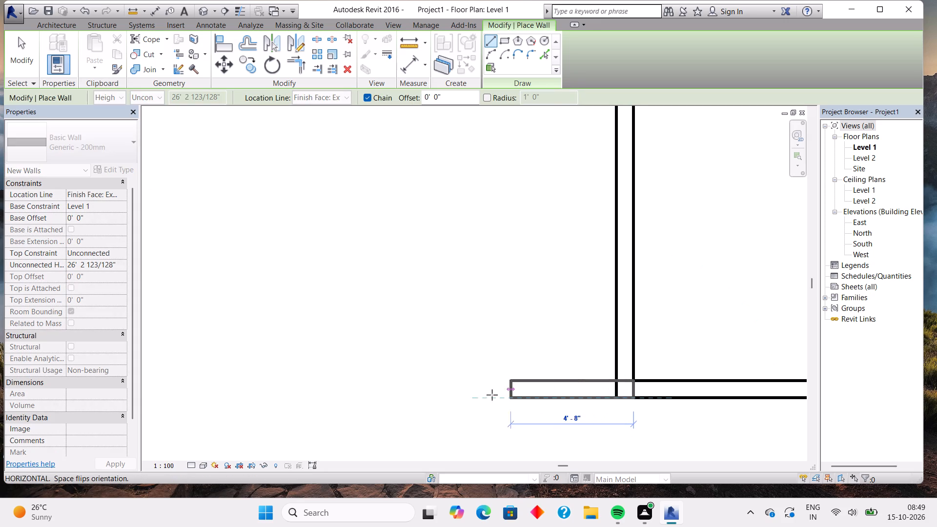
{"action": "middle_click", "coordinate": [346, 400]}
{"action": "scroll", "coordinate": [346, 400], "scroll_direction": "down", "scroll_amount": 1}
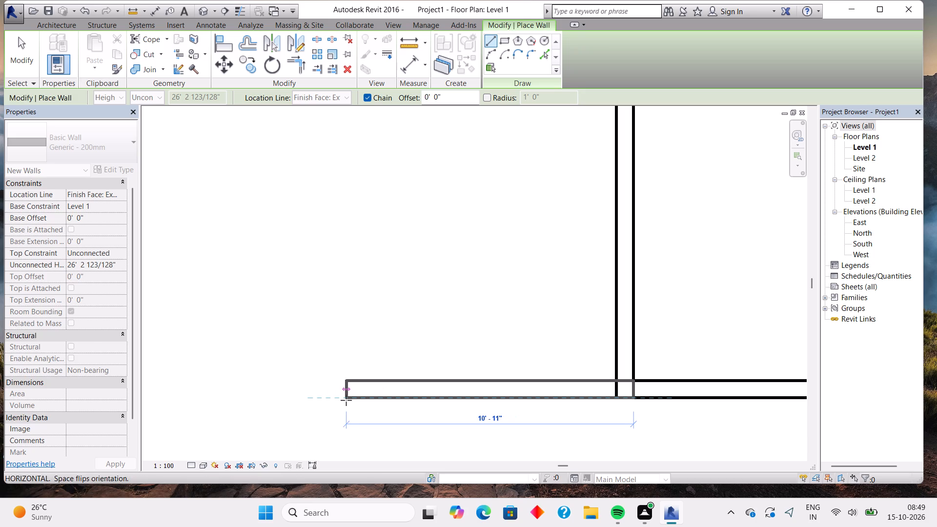
{"action": "scroll", "coordinate": [346, 400], "scroll_direction": "down", "scroll_amount": 3}
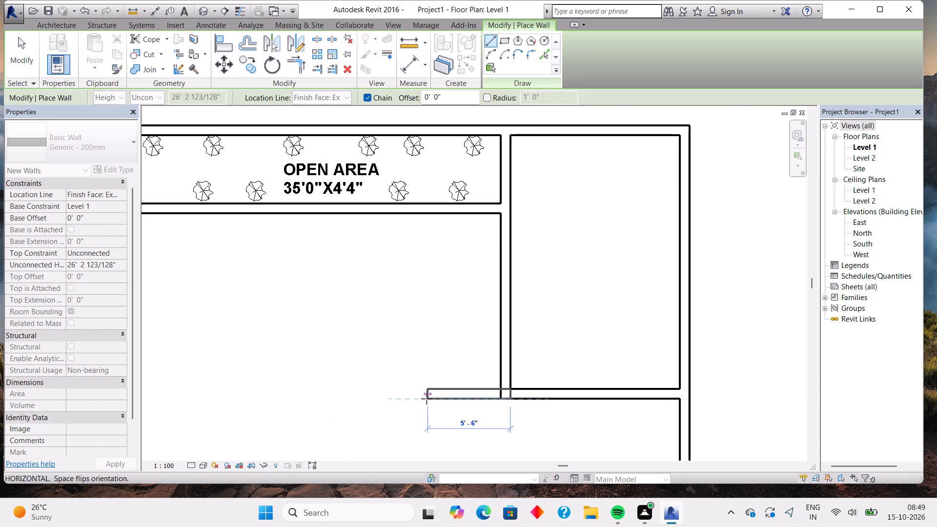
{"action": "scroll", "coordinate": [425, 396], "scroll_direction": "up", "scroll_amount": 3}
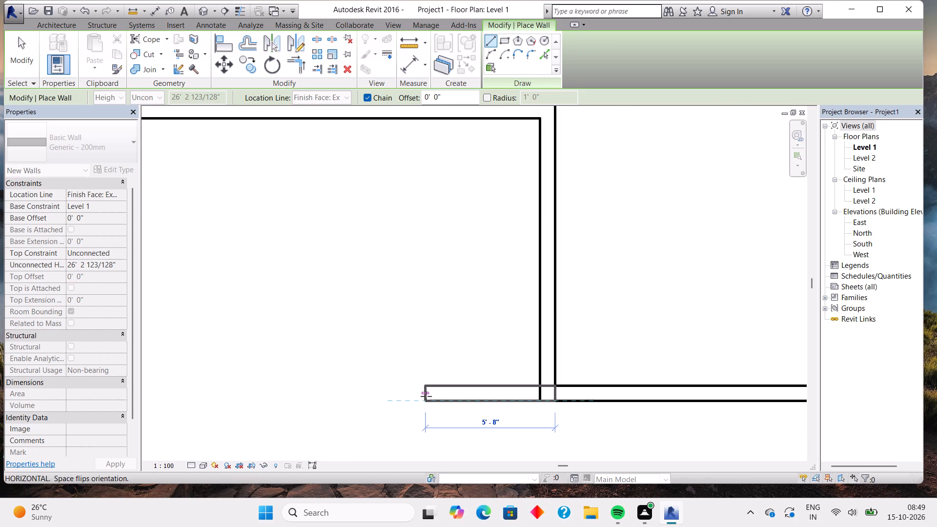
{"action": "left_click", "coordinate": [426, 396]}
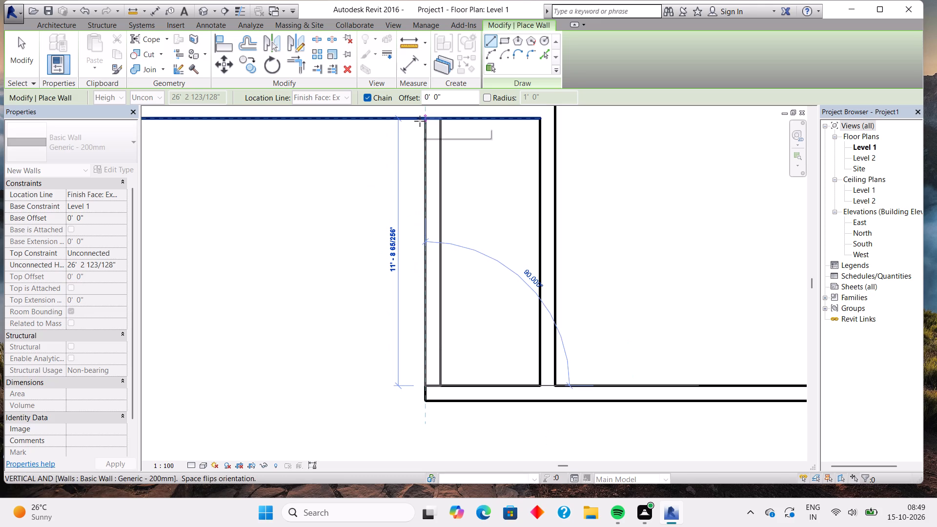
{"action": "left_click", "coordinate": [420, 121]}
{"action": "scroll", "coordinate": [500, 291], "scroll_direction": "down", "scroll_amount": 6}
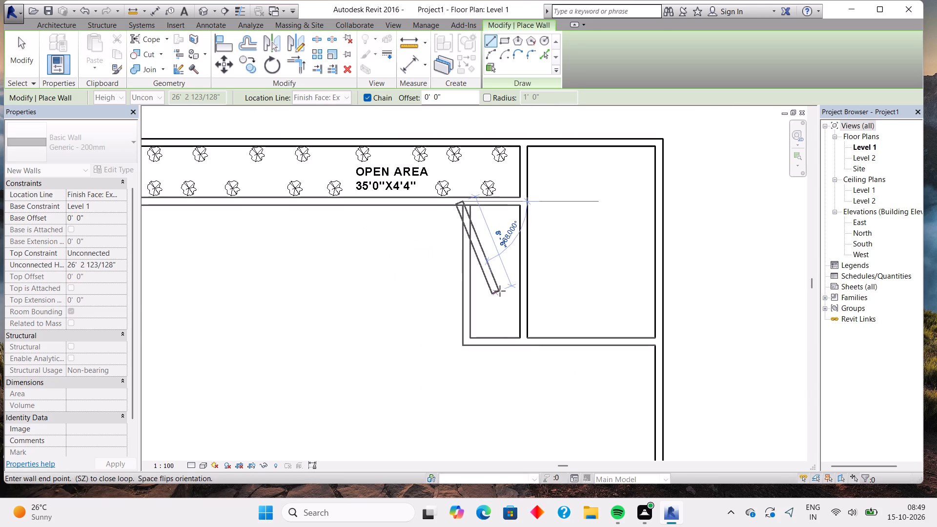
{"action": "middle_click_drag", "start_coordinate": [500, 301], "coordinate": [584, 294]}
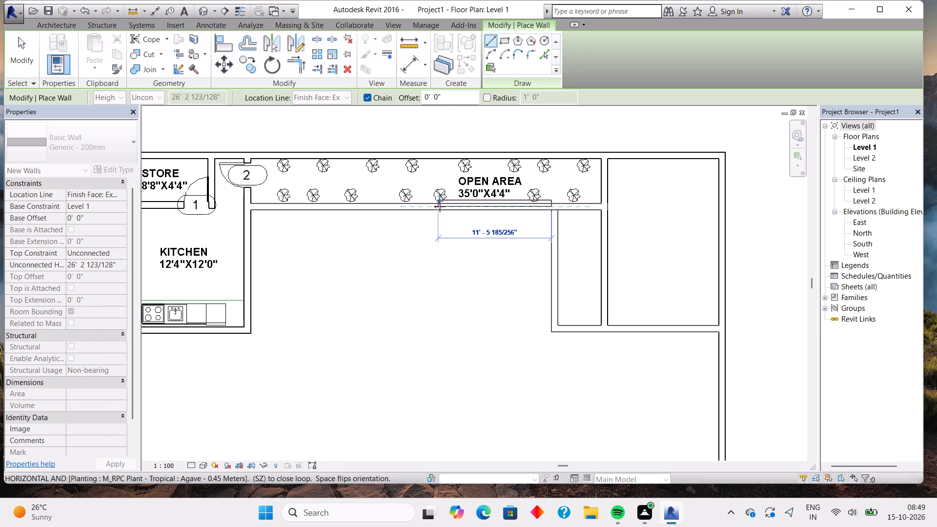
{"action": "key", "text": "space"}
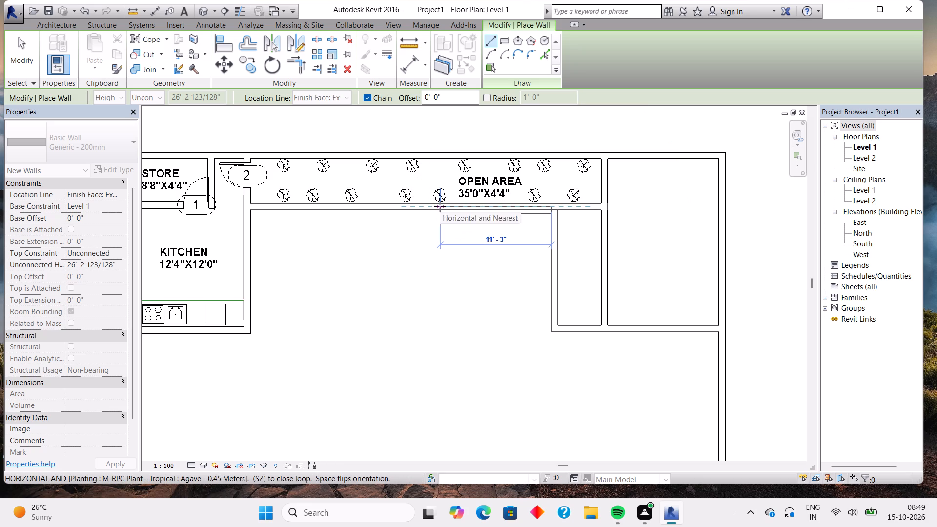
{"action": "key", "text": "Escape"}
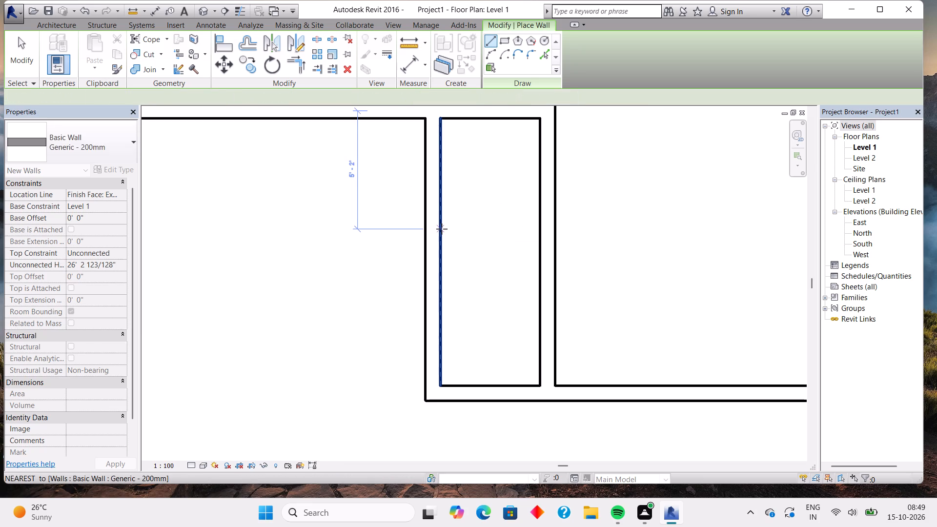
{"action": "key", "text": "Escape"}
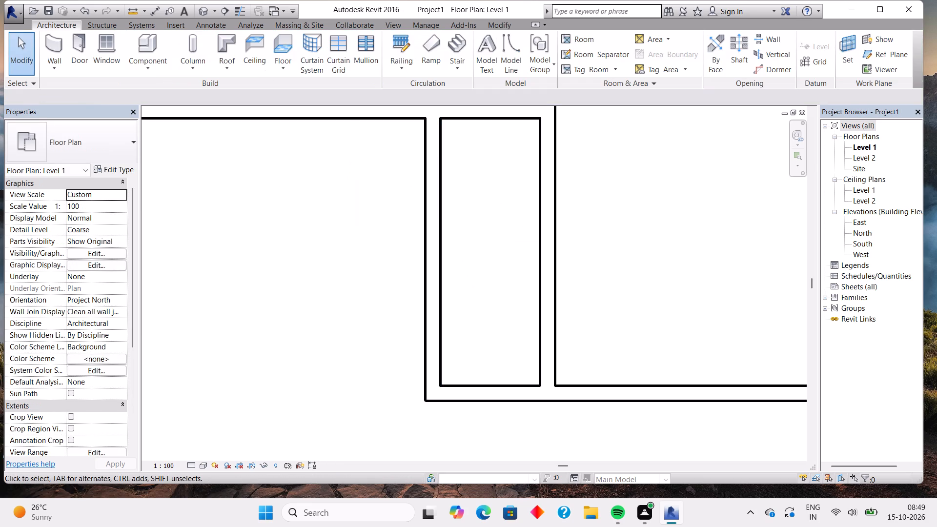
Measure the narrow room's inside width between its west and east wall faces with an aligned dimension, and delete that dimension.
{"action": "scroll", "coordinate": [472, 289], "scroll_direction": "down", "scroll_amount": 3}
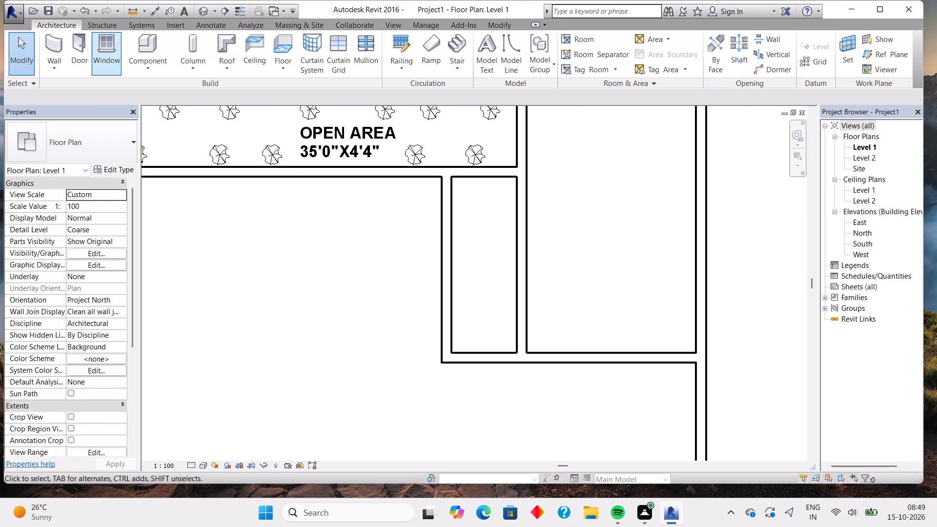
{"action": "left_click", "coordinate": [52, 42]}
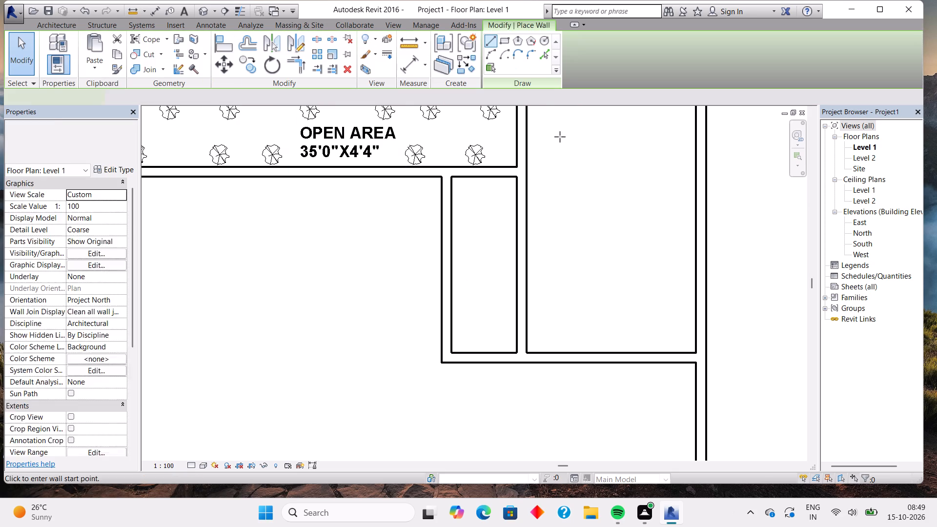
{"action": "left_click", "coordinate": [410, 60]}
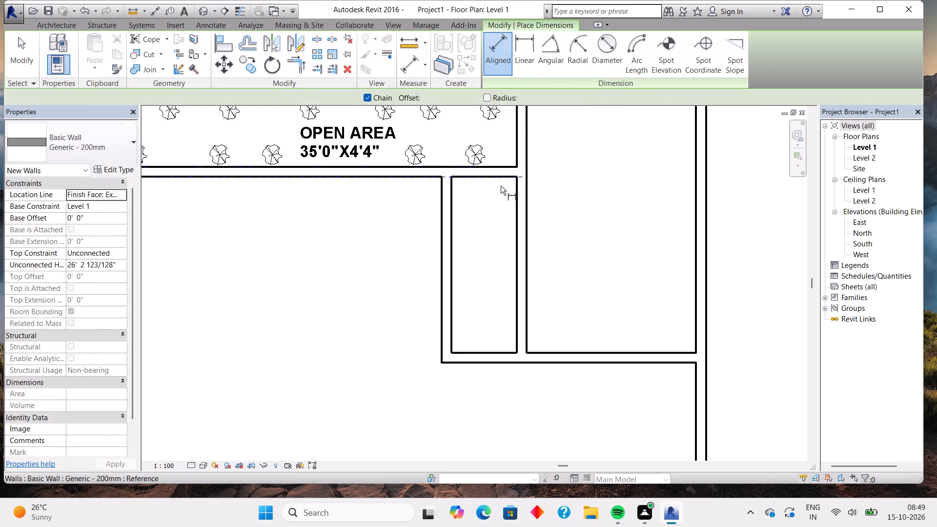
{"action": "left_click", "coordinate": [515, 207]}
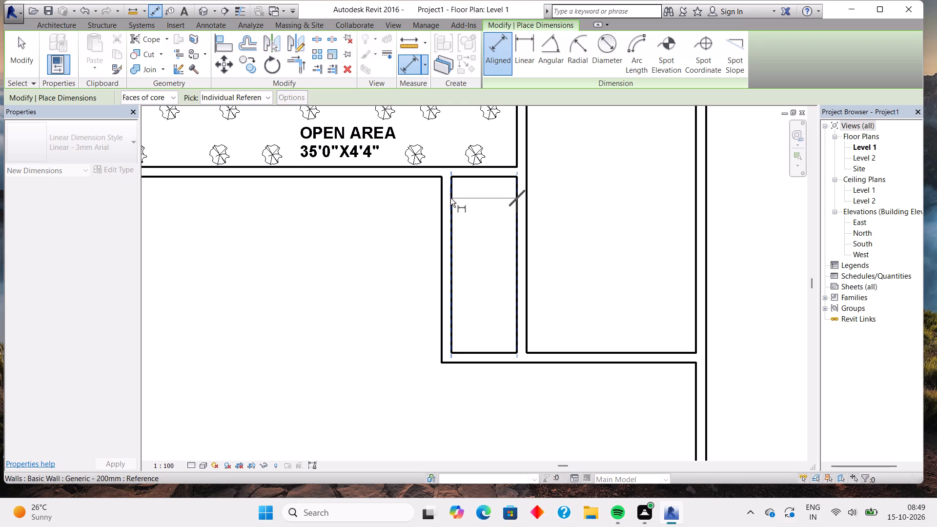
{"action": "left_click", "coordinate": [450, 198]}
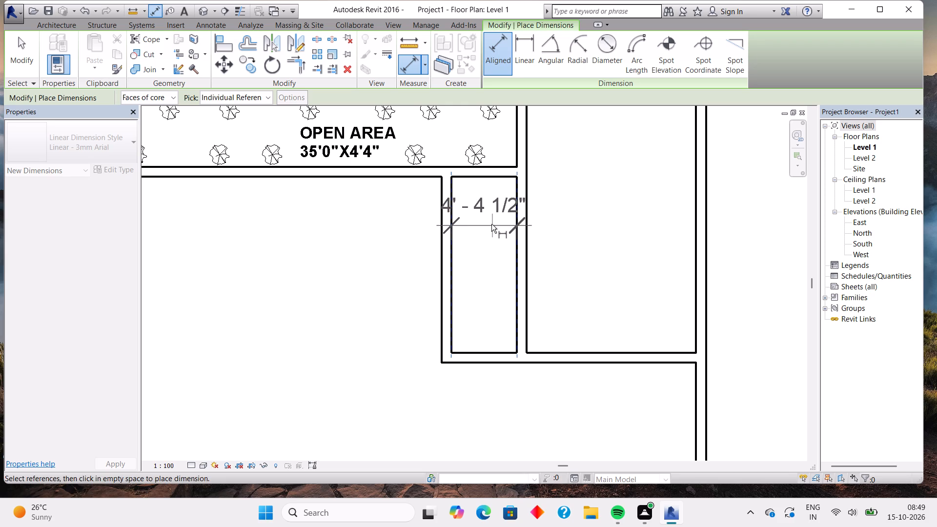
{"action": "left_click", "coordinate": [485, 175]}
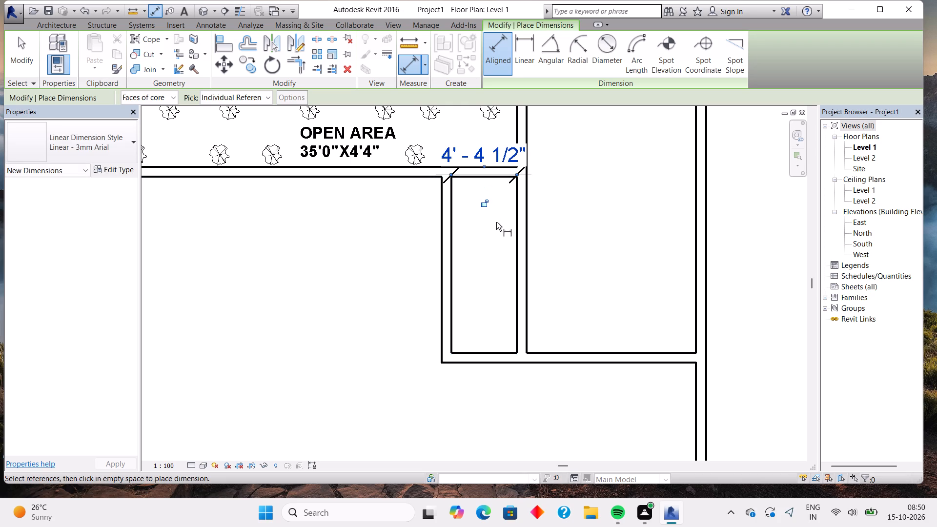
{"action": "key", "text": "Escape"}
{"action": "key", "text": "Escape"}
{"action": "left_click", "coordinate": [487, 157]}
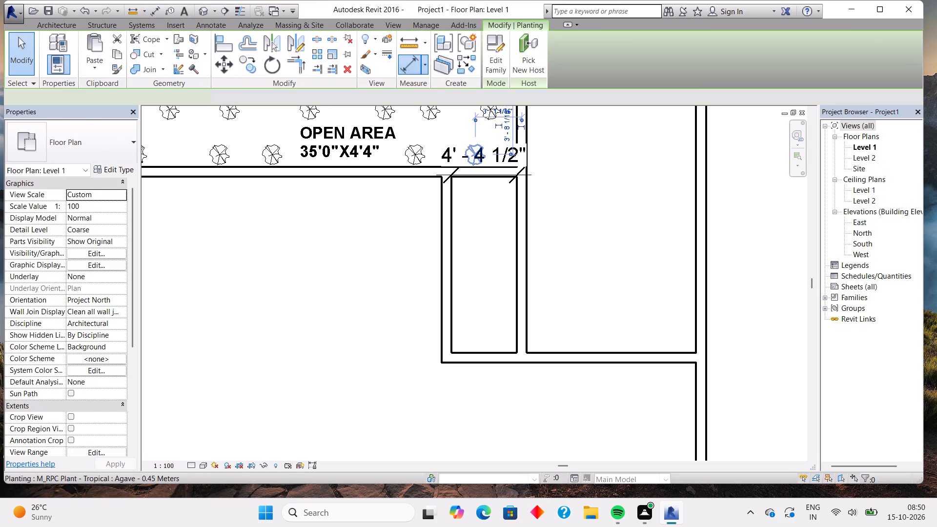
{"action": "key", "text": "Escape"}
{"action": "left_click", "coordinate": [494, 157]}
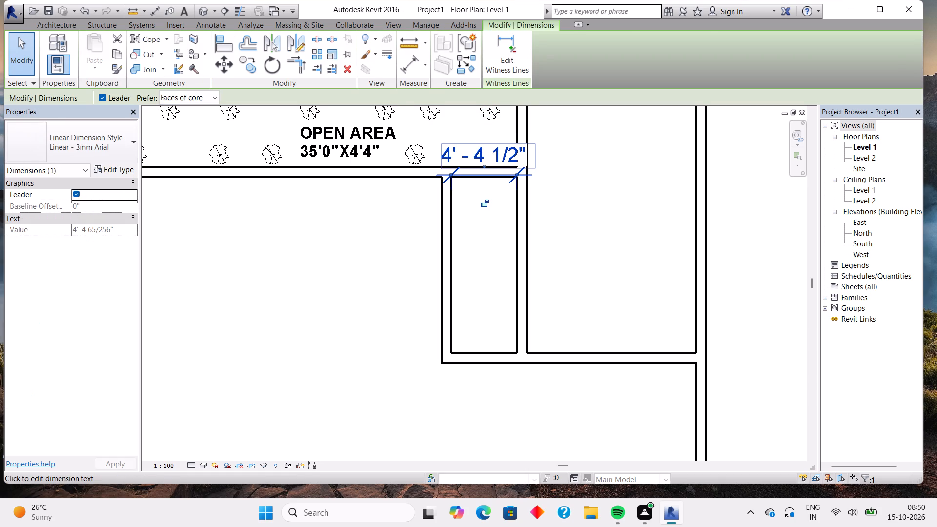
{"action": "key", "text": "Delete"}
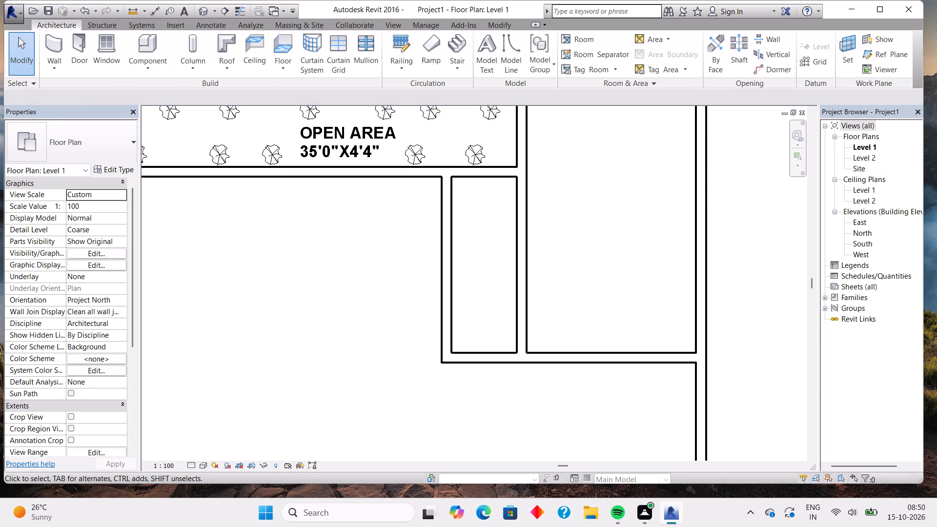
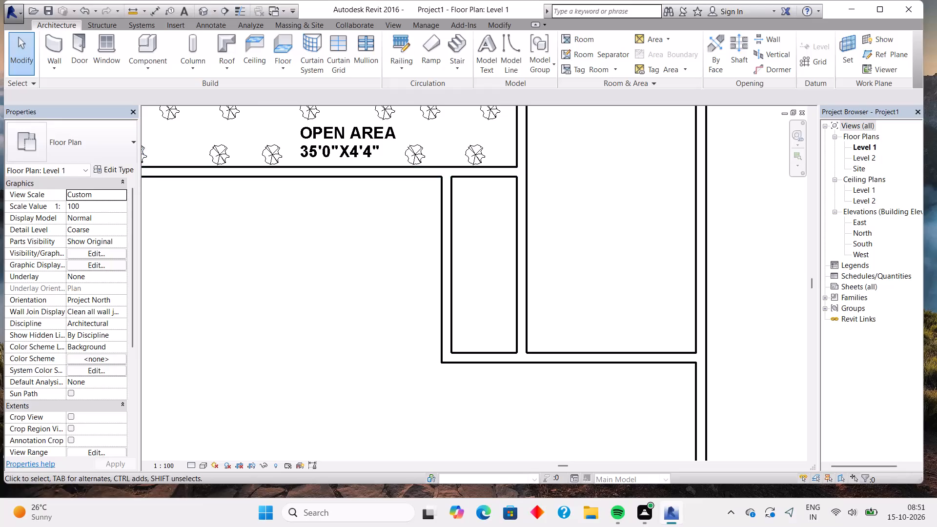
Measure the narrow room's inside north-south length between its north and south wall faces with a temporary aligned dimension.
{"action": "scroll", "coordinate": [315, 262], "scroll_direction": "down", "scroll_amount": 3}
{"action": "middle_click_drag", "start_coordinate": [314, 268], "coordinate": [276, 304]}
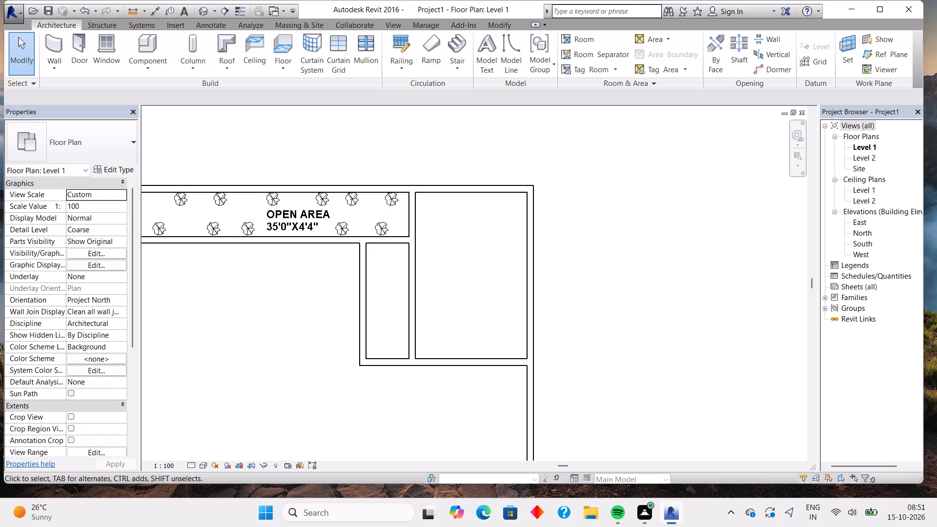
{"action": "left_click", "coordinate": [66, 39]}
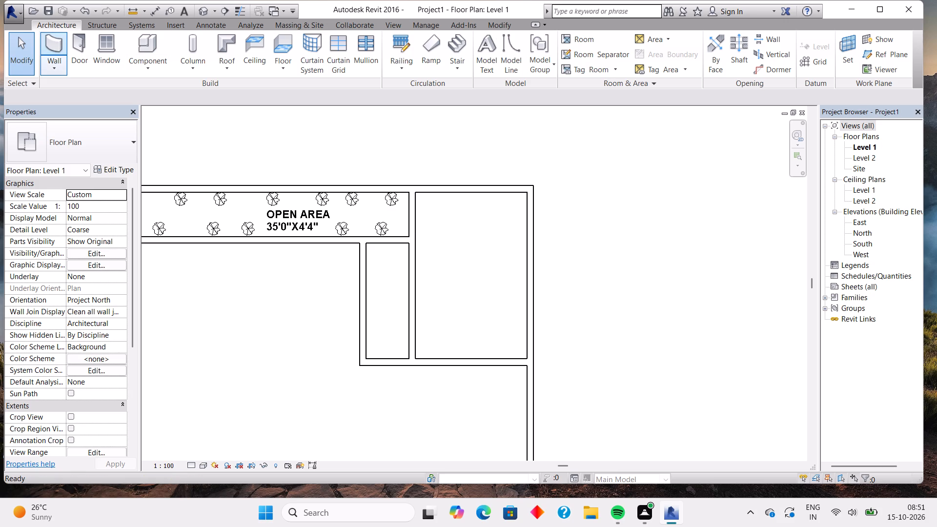
{"action": "left_click", "coordinate": [405, 62]}
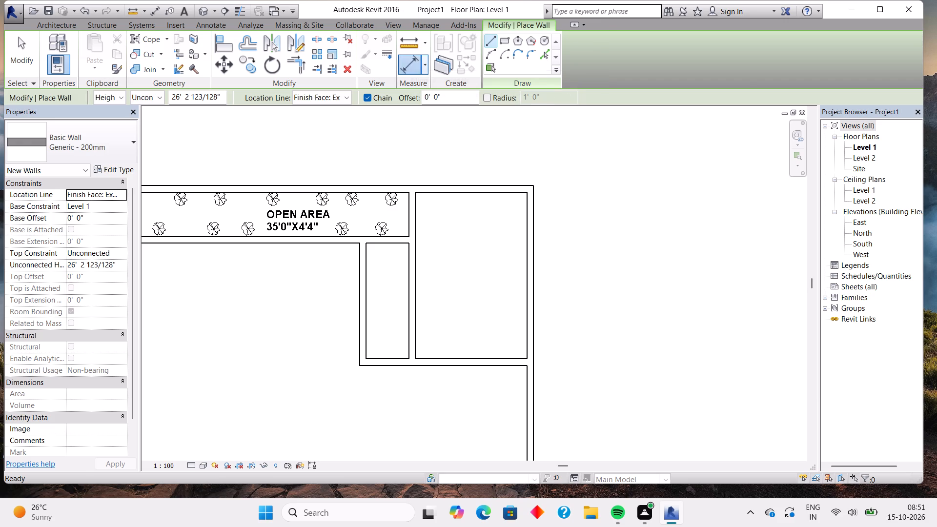
{"action": "left_click", "coordinate": [380, 244]}
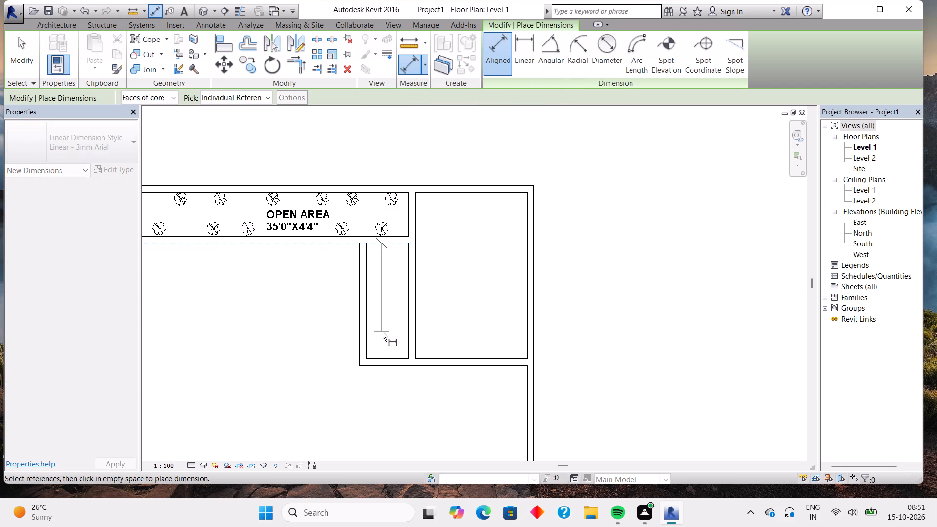
{"action": "left_click", "coordinate": [385, 359]}
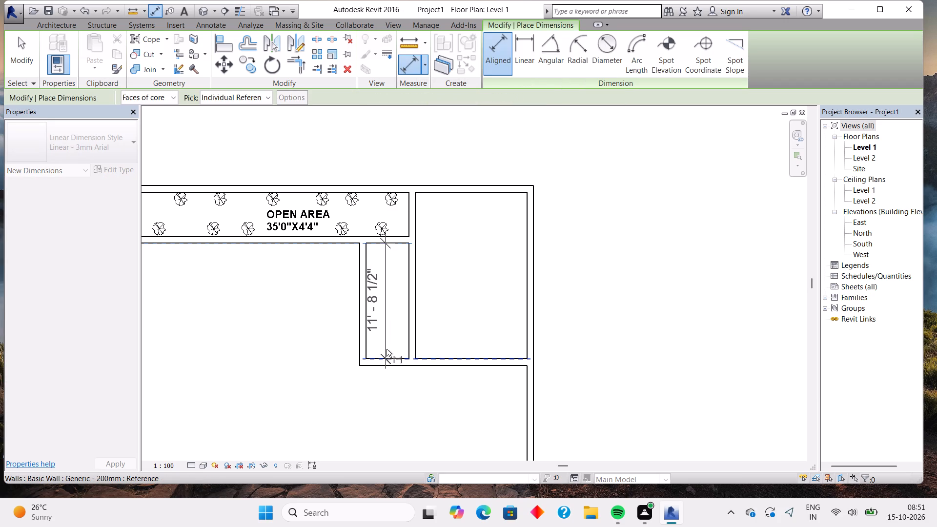
{"action": "scroll", "coordinate": [376, 281], "scroll_direction": "up", "scroll_amount": 2}
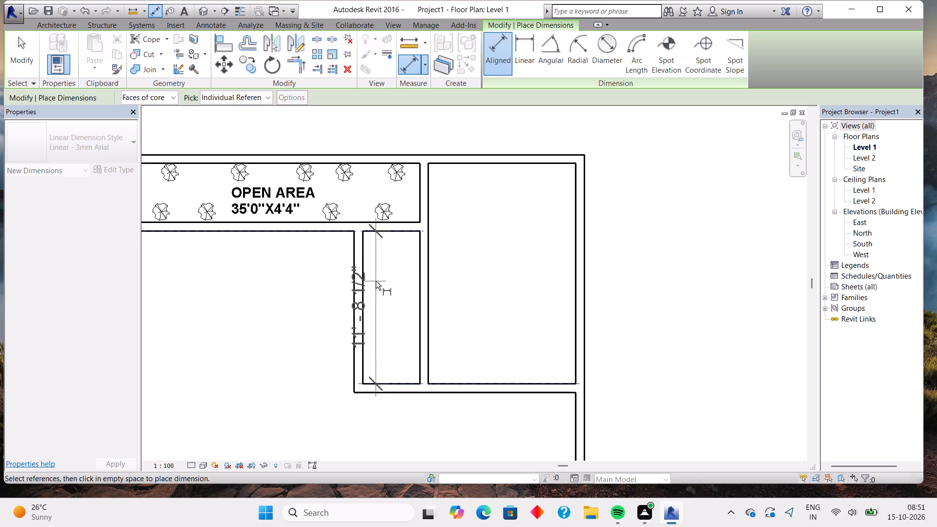
{"action": "scroll", "coordinate": [376, 281], "scroll_direction": "up", "scroll_amount": 4}
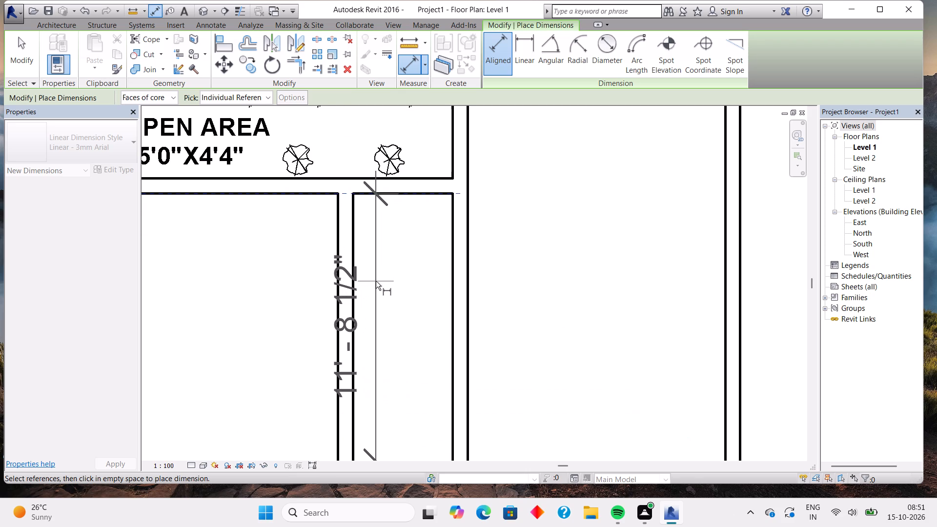
{"action": "scroll", "coordinate": [376, 281], "scroll_direction": "down", "scroll_amount": 1}
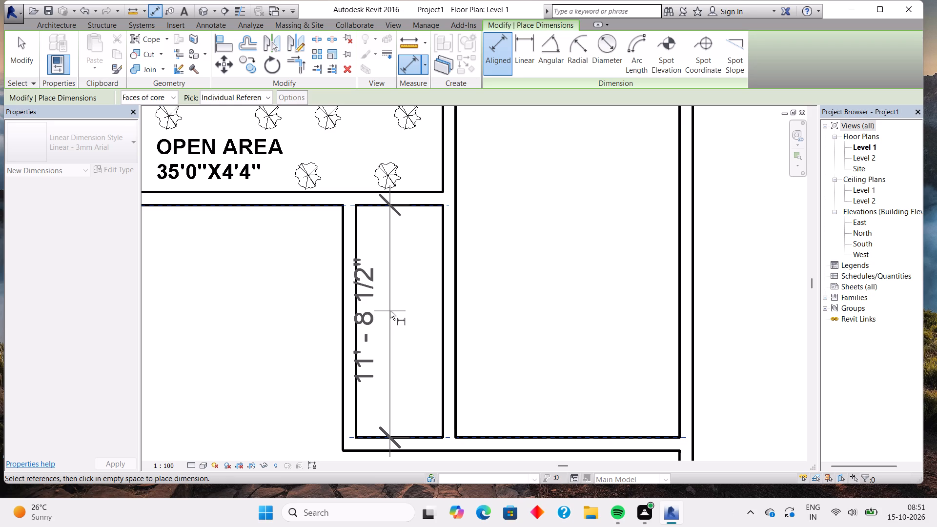
{"action": "scroll", "coordinate": [419, 310], "scroll_direction": "down", "scroll_amount": 3}
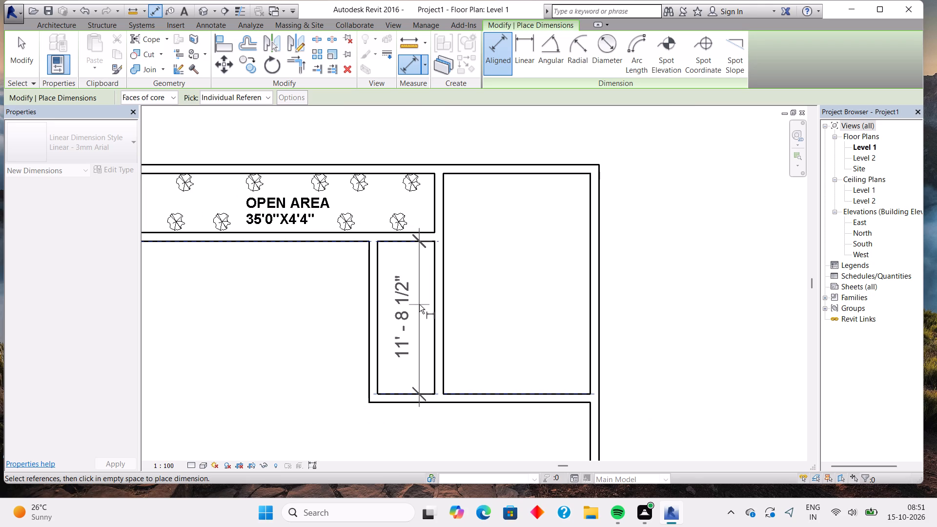
{"action": "key", "text": "Escape"}
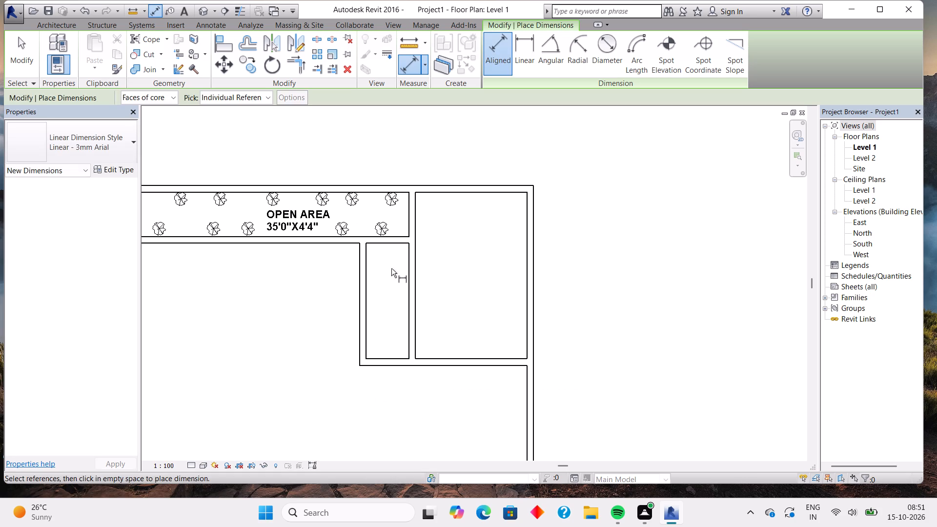
{"action": "key", "text": "Escape"}
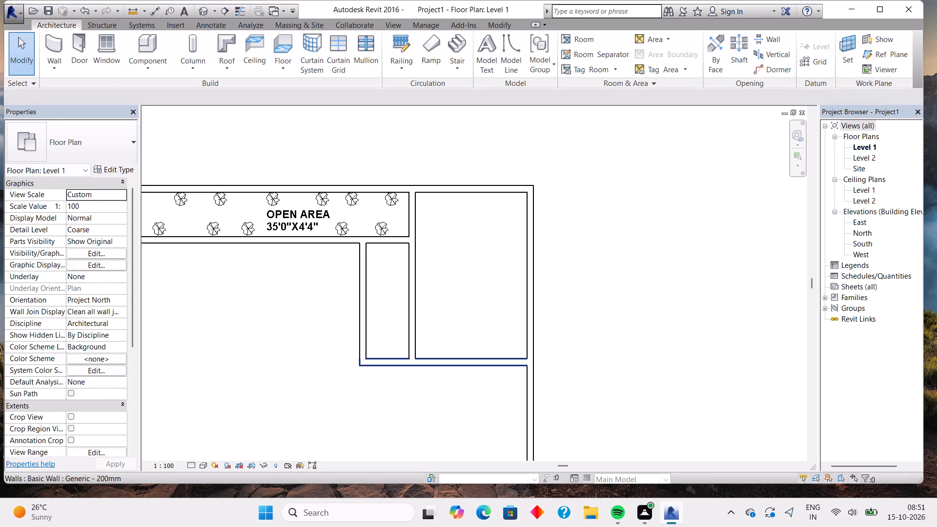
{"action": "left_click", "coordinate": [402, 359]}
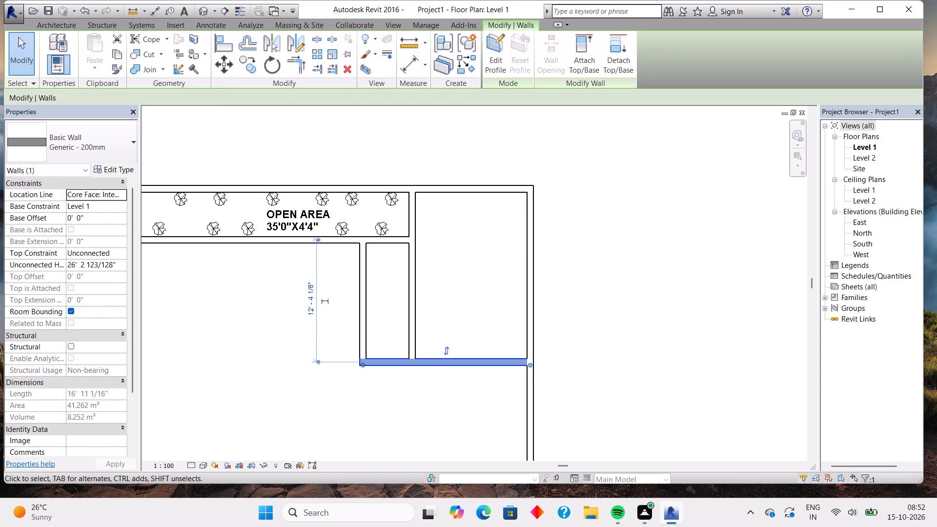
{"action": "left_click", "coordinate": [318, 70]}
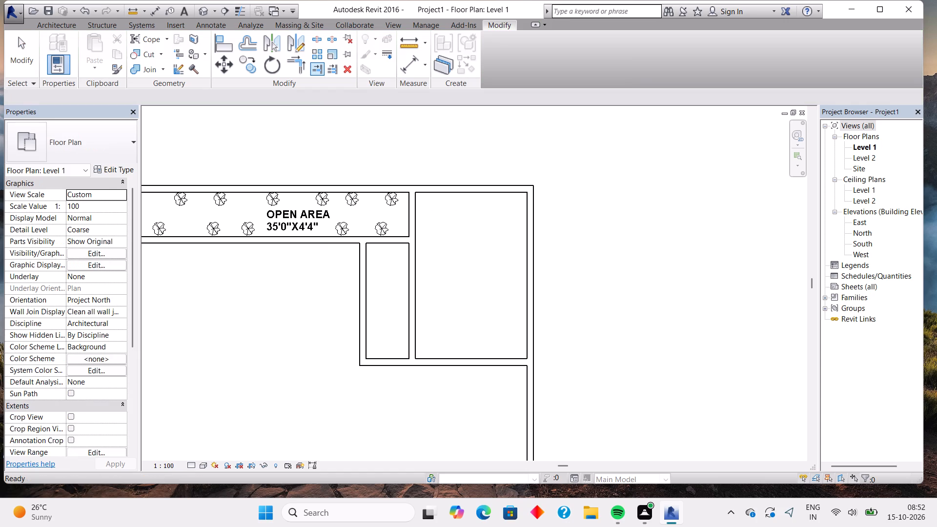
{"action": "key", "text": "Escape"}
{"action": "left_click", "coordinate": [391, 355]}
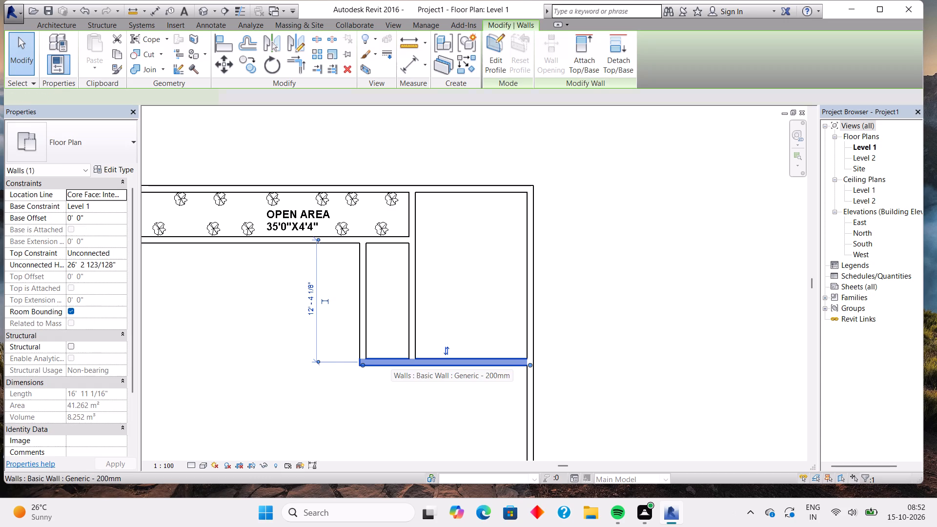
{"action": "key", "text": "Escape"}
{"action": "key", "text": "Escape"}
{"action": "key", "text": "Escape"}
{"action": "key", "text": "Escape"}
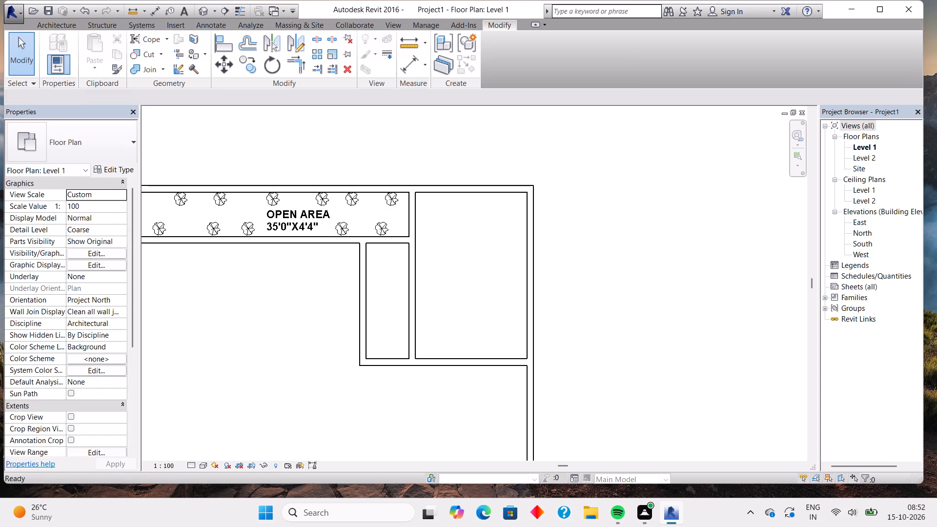
Delete the narrow room's west wall and the south wall shared by the narrow room and the northeast room.
{"action": "left_click", "coordinate": [367, 321]}
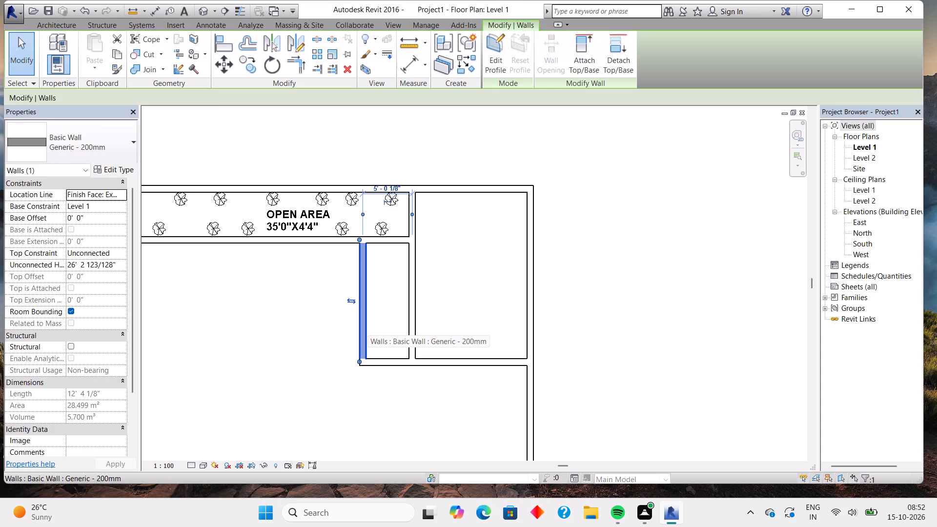
{"action": "key", "text": "Delete"}
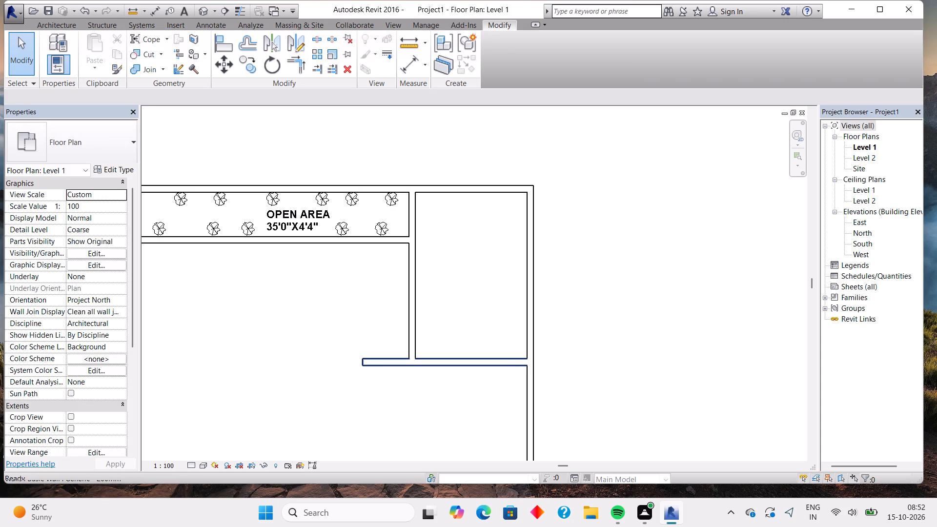
{"action": "key", "text": "Delete"}
{"action": "left_click", "coordinate": [389, 360]}
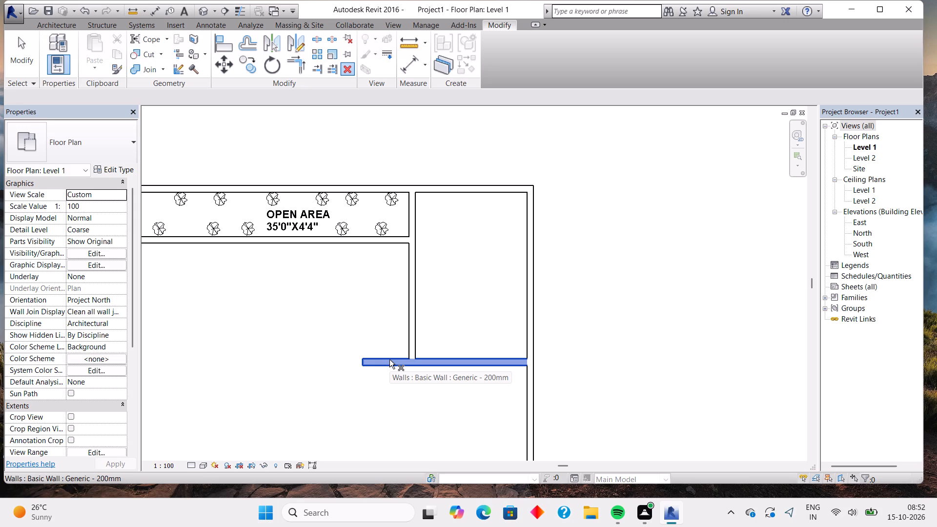
{"action": "key", "text": "Delete"}
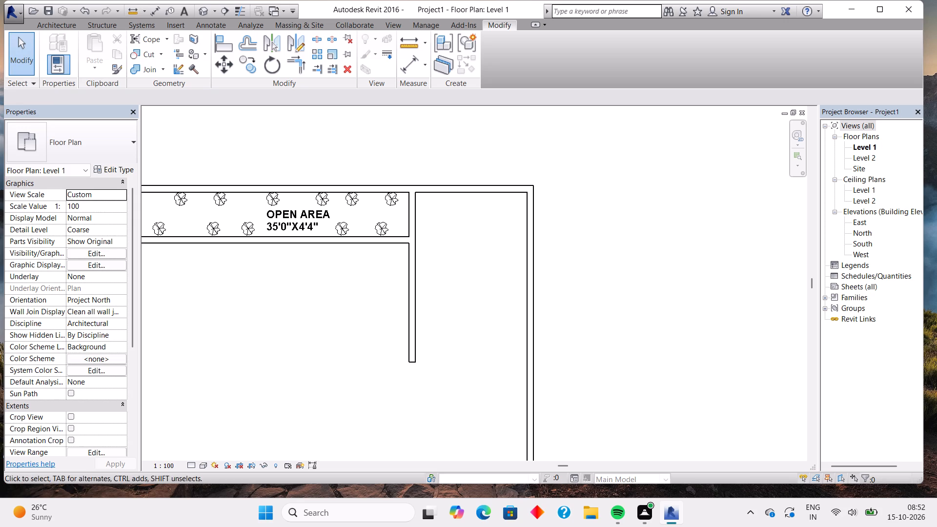
Draw a Generic - 200mm wall about 11' 11" long from the south end of the northeast room's west wall to the east wall, flipped northward.
{"action": "left_click", "coordinate": [69, 25]}
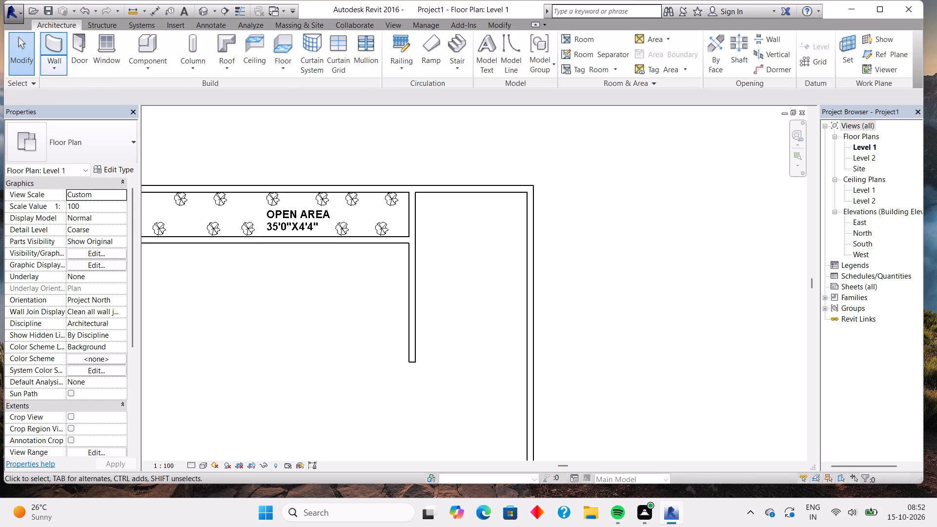
{"action": "left_click", "coordinate": [58, 41]}
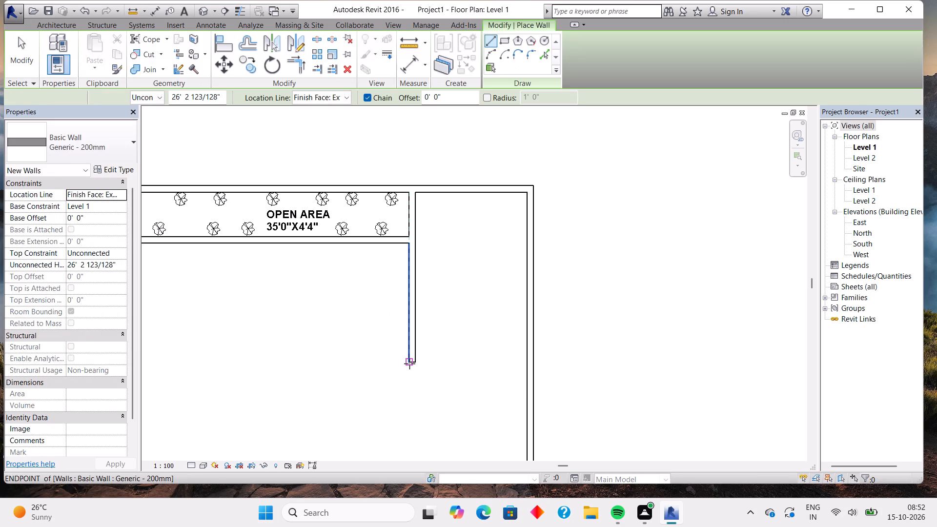
{"action": "left_click", "coordinate": [412, 362]}
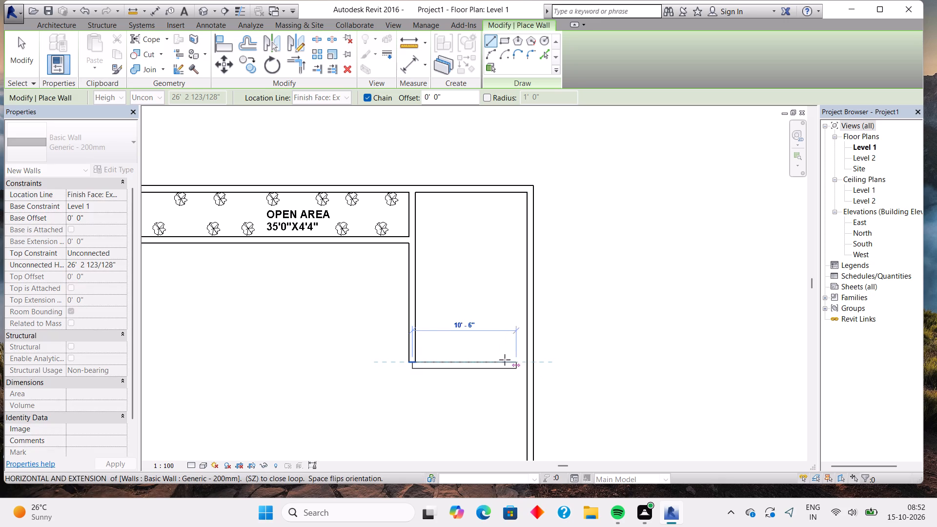
{"action": "key", "text": "space"}
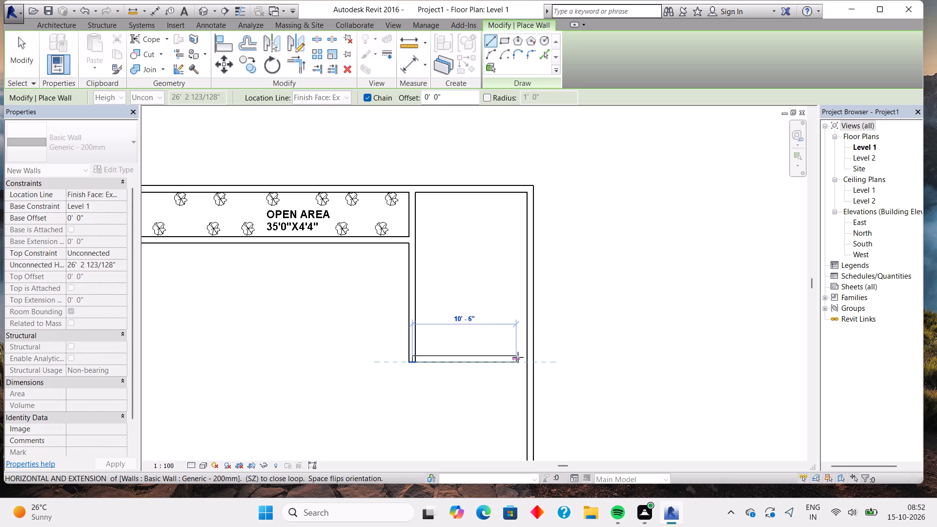
{"action": "left_click", "coordinate": [522, 357]}
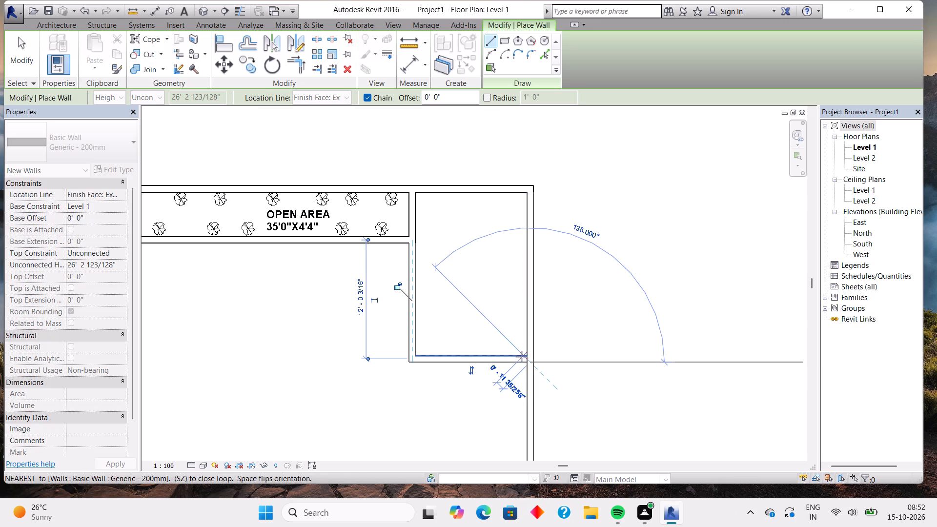
{"action": "key", "text": "Escape"}
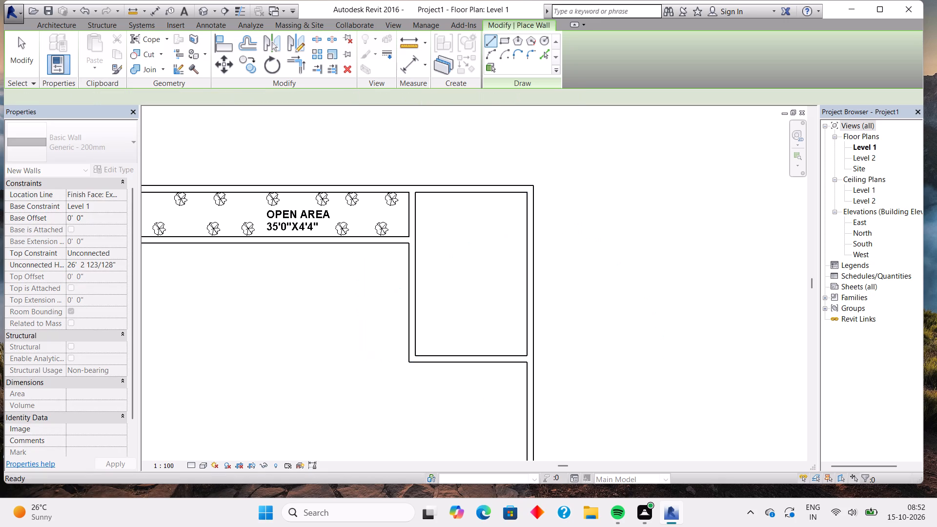
Measure the northeast room's inside length between its north and south wall faces with a temporary aligned dimension.
{"action": "left_click", "coordinate": [401, 68]}
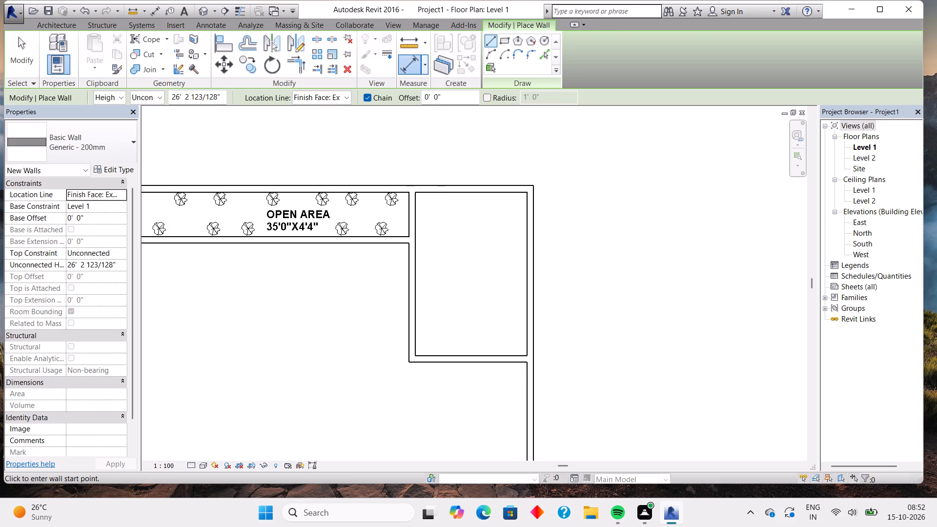
{"action": "left_click", "coordinate": [468, 193]}
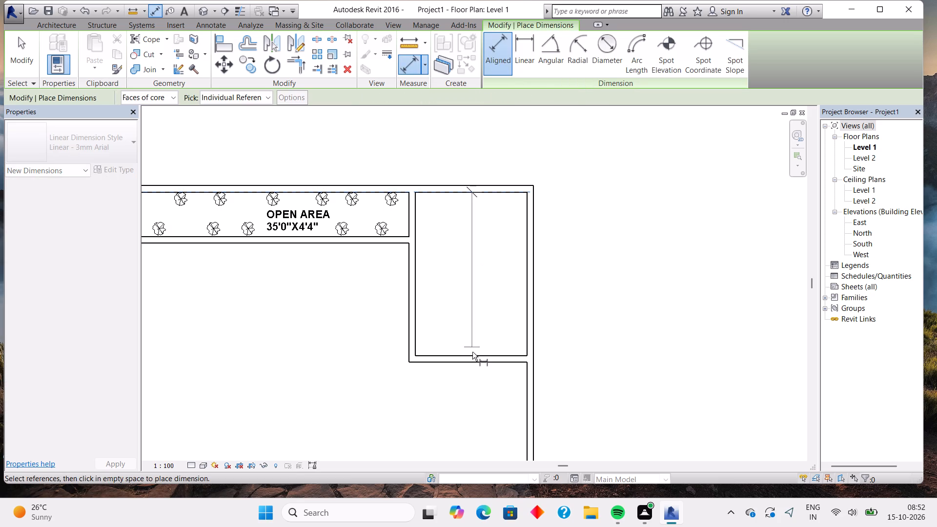
{"action": "left_click", "coordinate": [470, 356]}
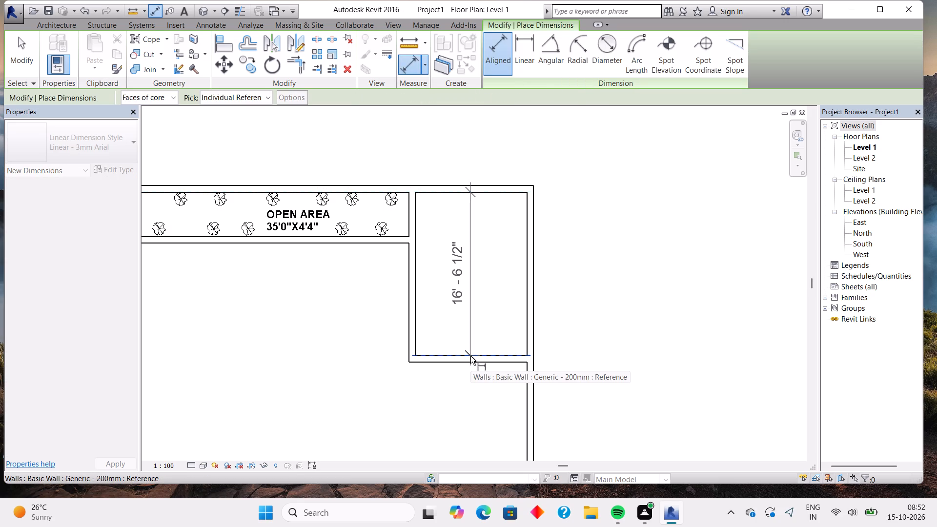
{"action": "key", "text": "Escape"}
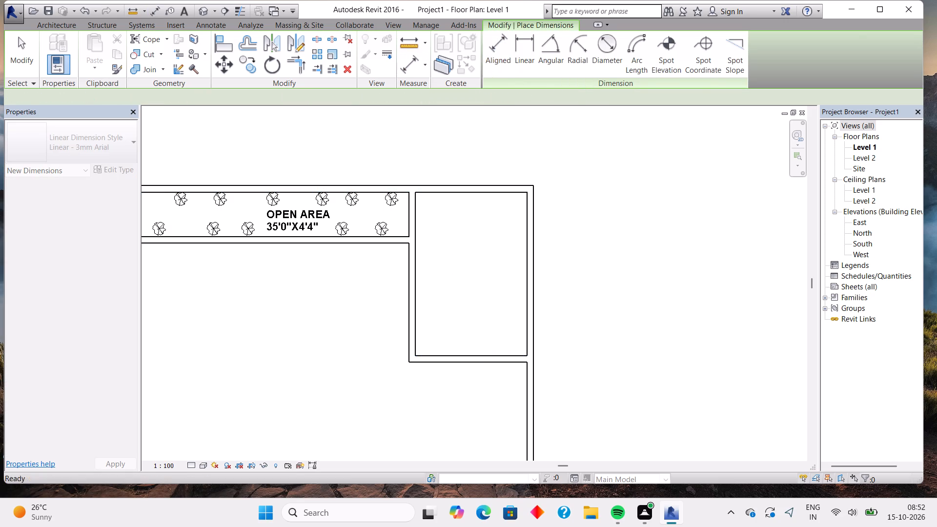
{"action": "key", "text": "Escape"}
Nudge the northeast room's south wall one increment south.
{"action": "left_click", "coordinate": [470, 356]}
{"action": "key", "text": "Down"}
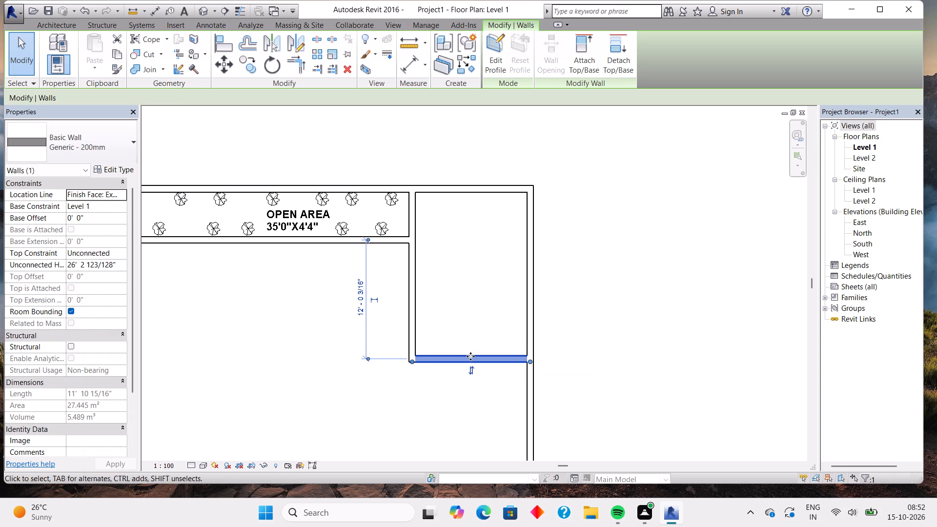
{"action": "key", "text": "Escape"}
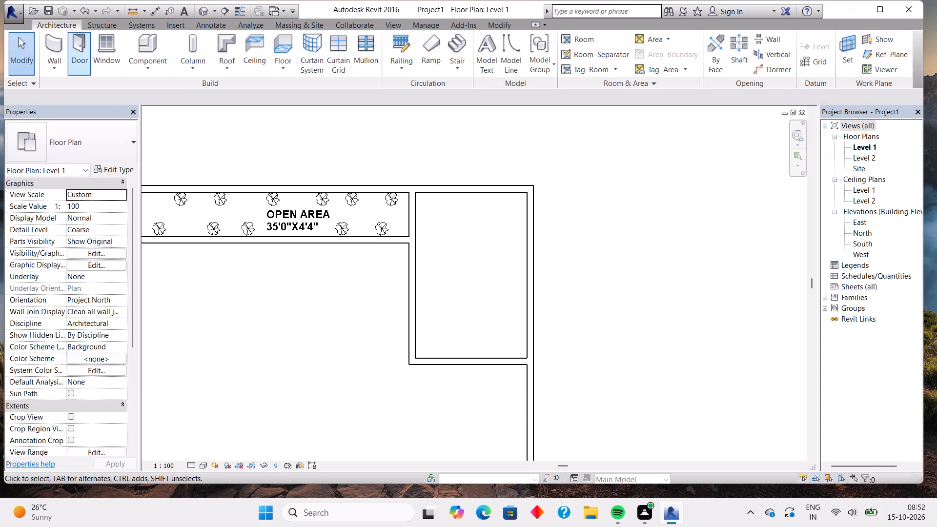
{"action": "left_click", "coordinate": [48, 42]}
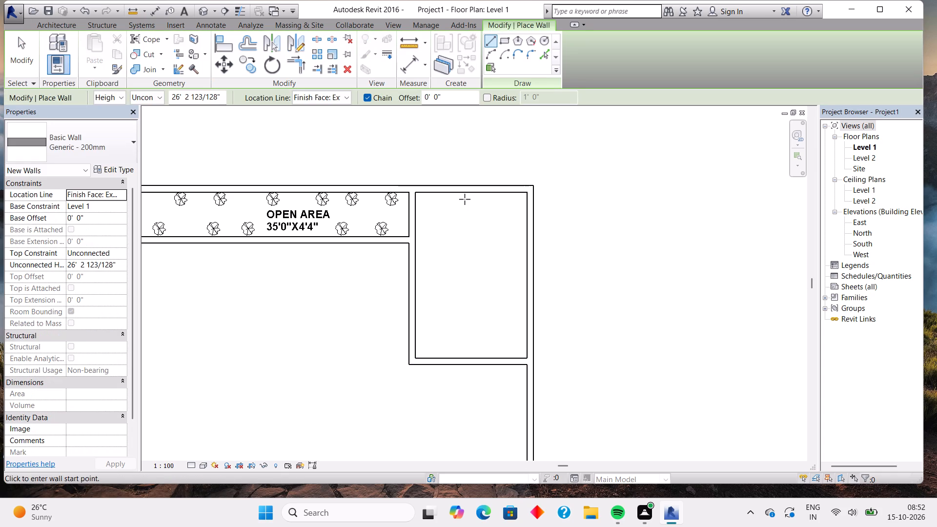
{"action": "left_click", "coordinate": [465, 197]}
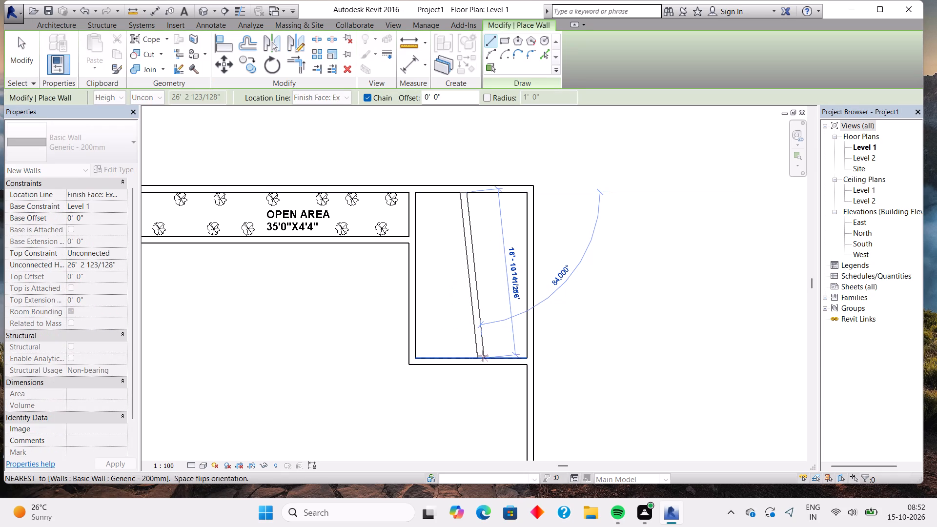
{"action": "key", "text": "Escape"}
Measure the northeast room's inside length between its north and south wall faces with a temporary aligned dimension.
{"action": "left_click", "coordinate": [401, 61]}
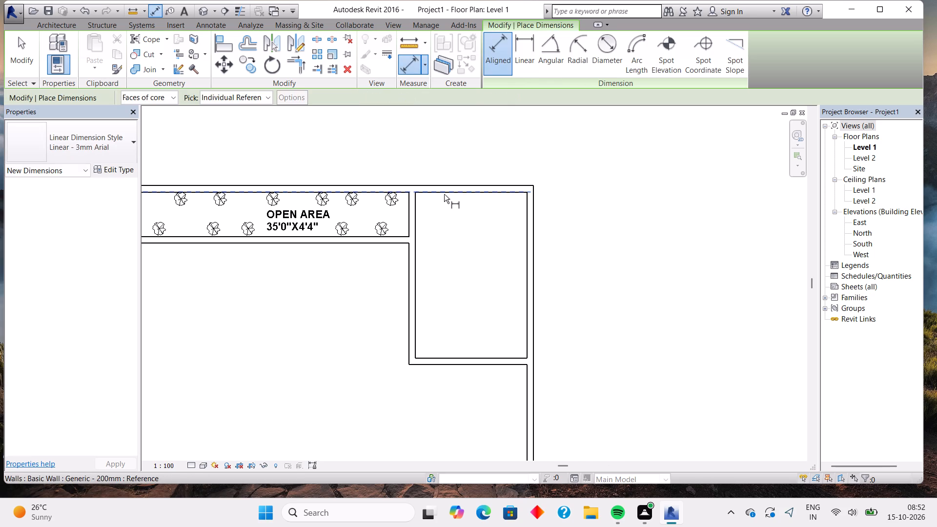
{"action": "left_click", "coordinate": [444, 194]}
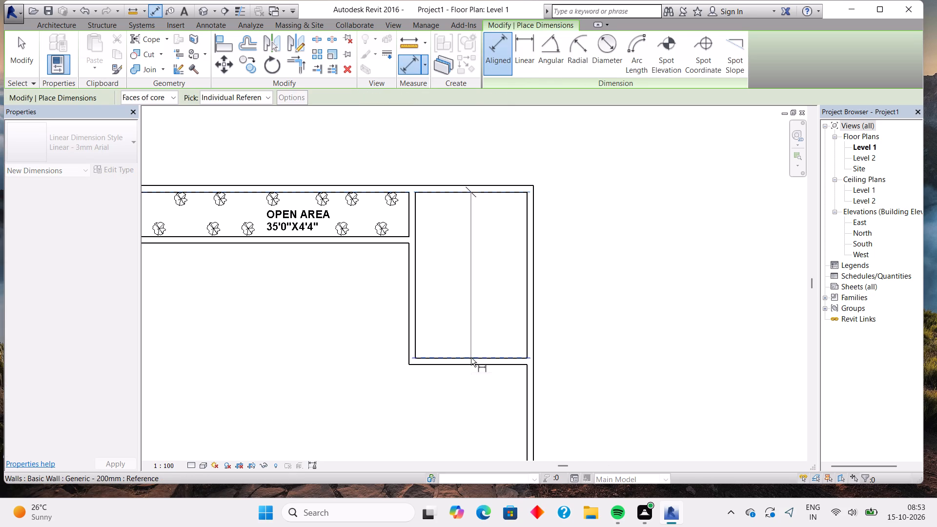
{"action": "left_click", "coordinate": [471, 358]}
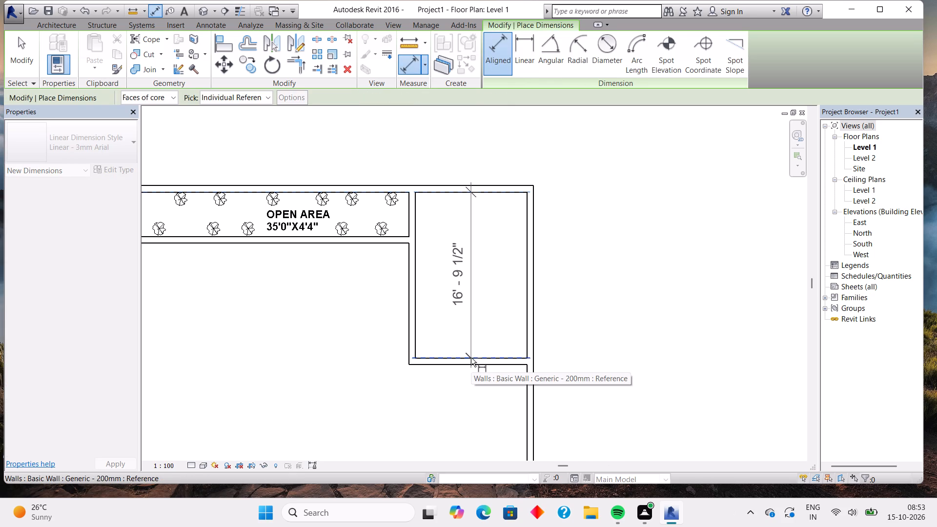
{"action": "key", "text": "Escape"}
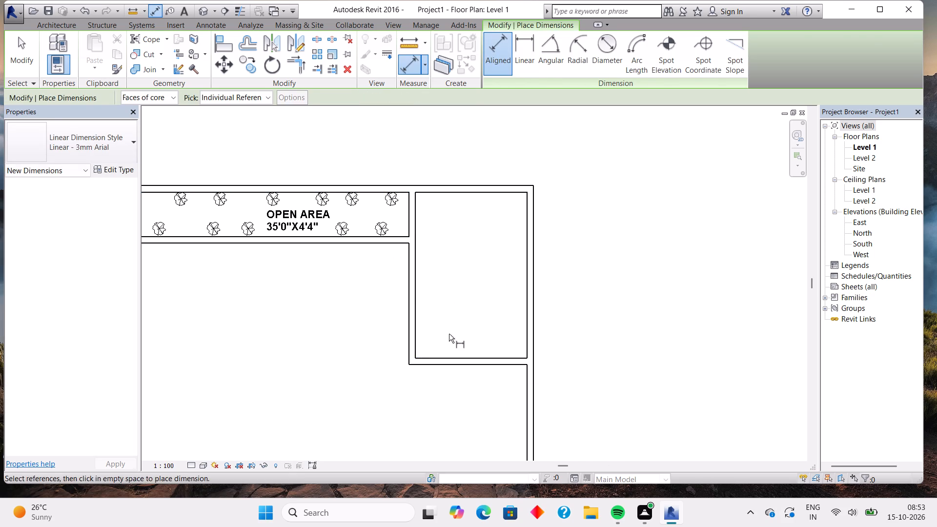
{"action": "key", "text": "Escape"}
Nudge the northeast room's south wall one increment south.
{"action": "left_click", "coordinate": [467, 356]}
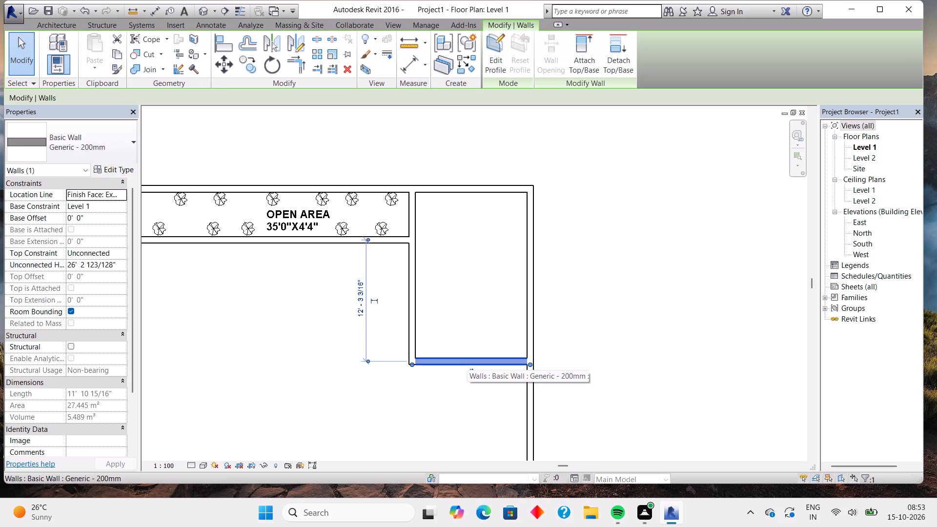
{"action": "key", "text": "Down"}
{"action": "key", "text": "Escape"}
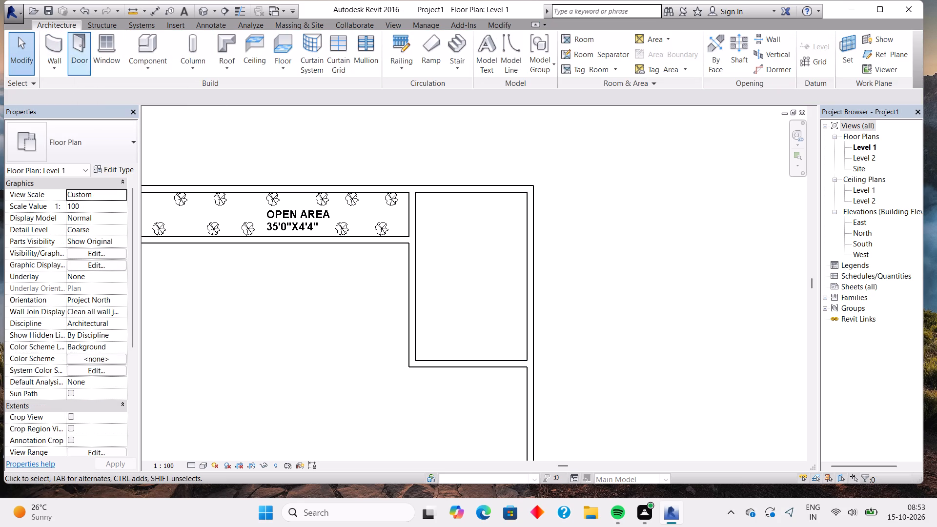
Measure the northeast room's inside length again between its north and south wall faces.
{"action": "left_click", "coordinate": [67, 44]}
{"action": "left_click", "coordinate": [408, 55]}
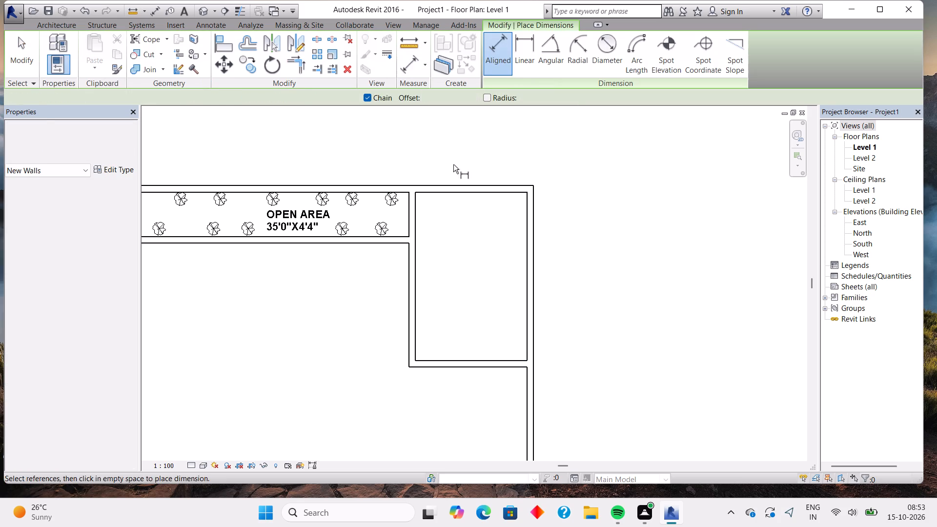
{"action": "left_click", "coordinate": [457, 190]}
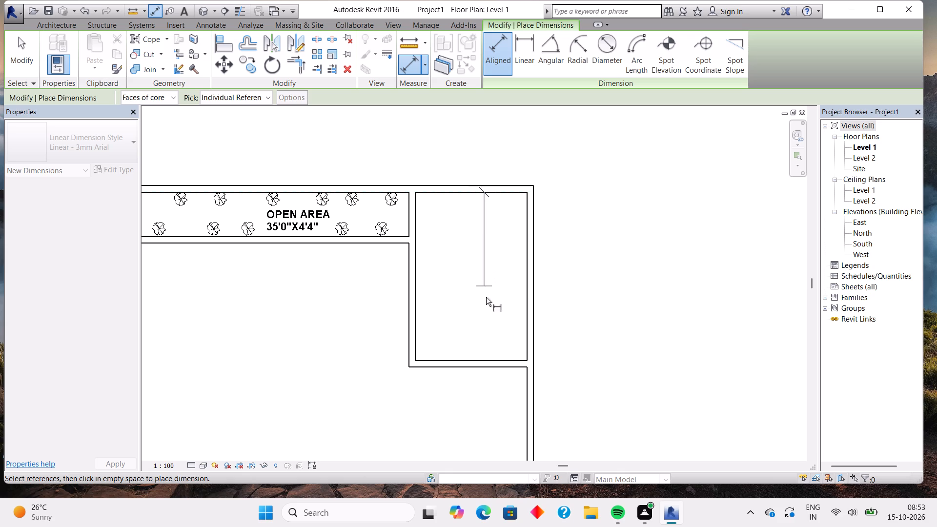
{"action": "left_click", "coordinate": [477, 361]}
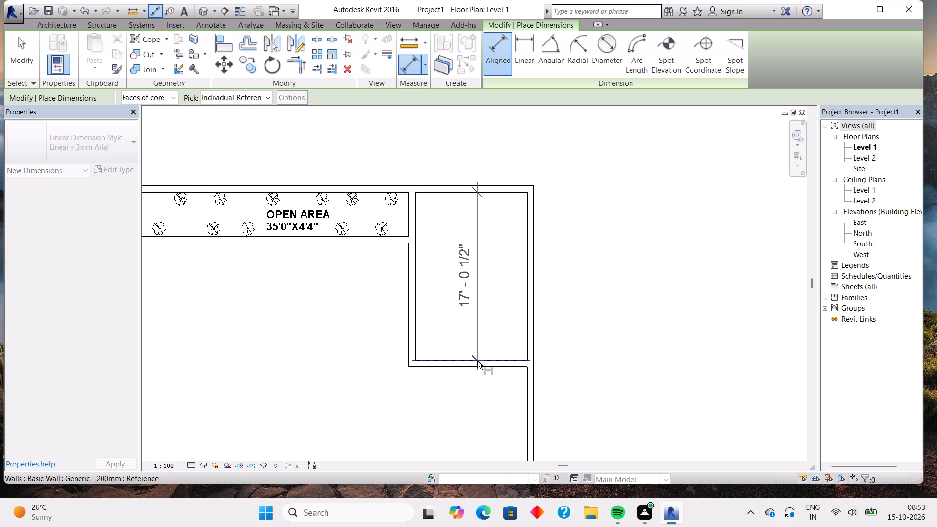
{"action": "key", "text": "Escape"}
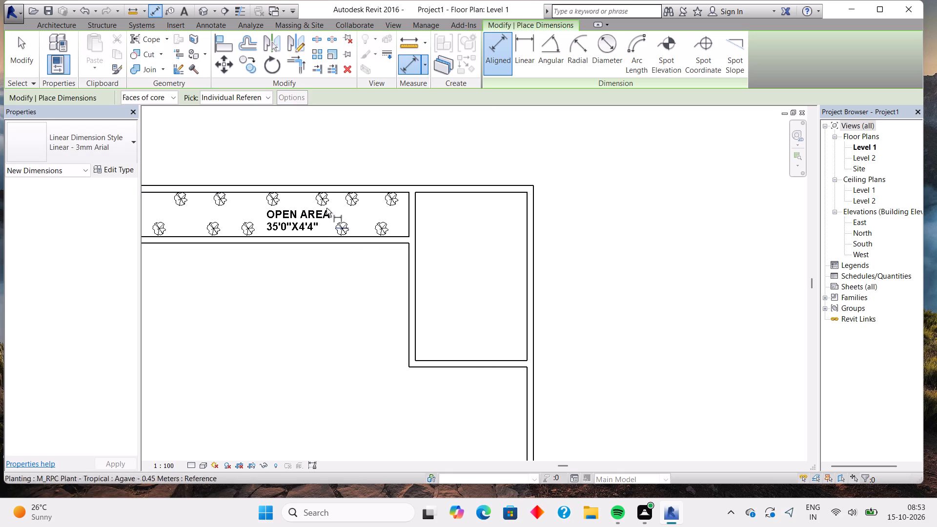
Draw two Generic - 200mm walls enclosing a room about 6' 2" by 5' 8" inside, south of the open area and against the northeast room's west wall.
{"action": "left_click", "coordinate": [64, 31]}
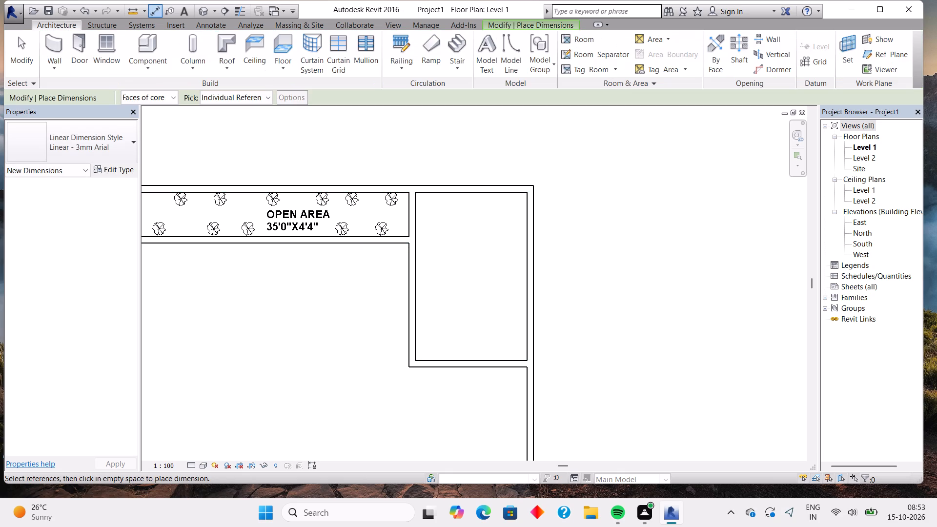
{"action": "left_click", "coordinate": [52, 41]}
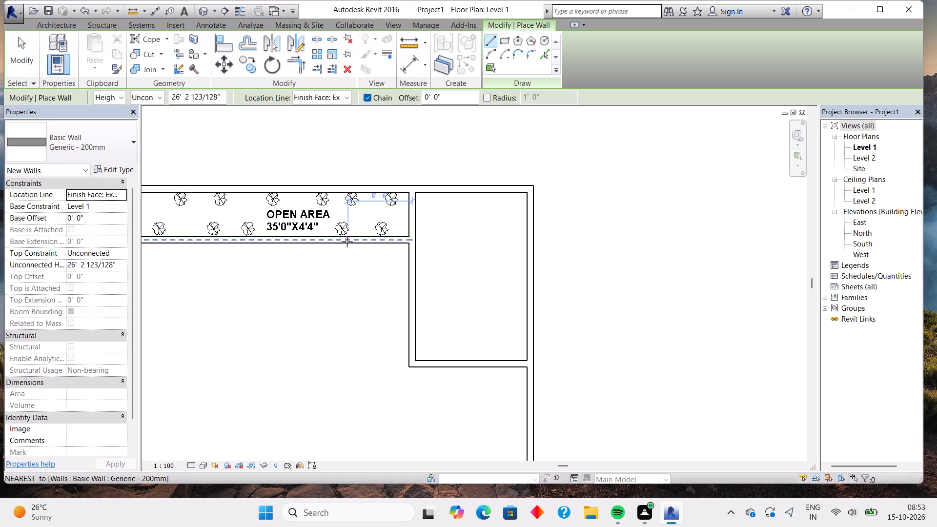
{"action": "left_click", "coordinate": [347, 242]}
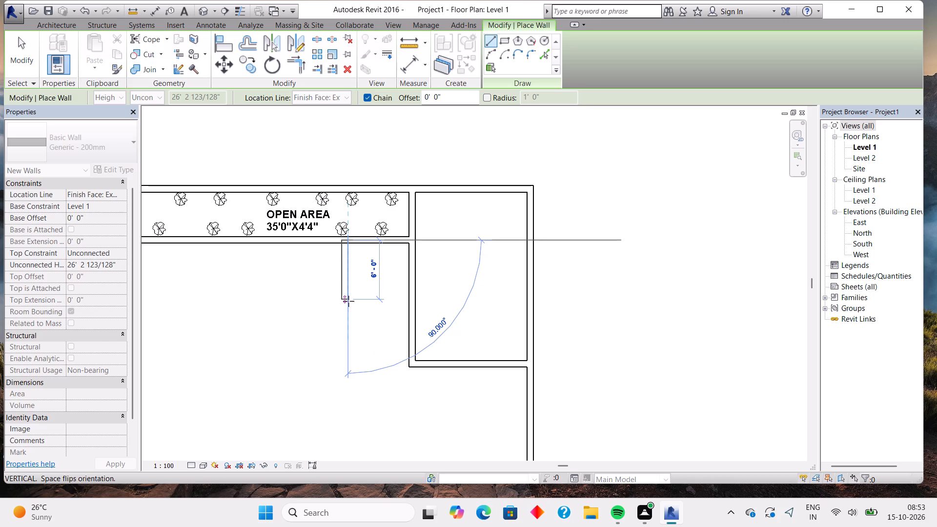
{"action": "left_click", "coordinate": [348, 301]}
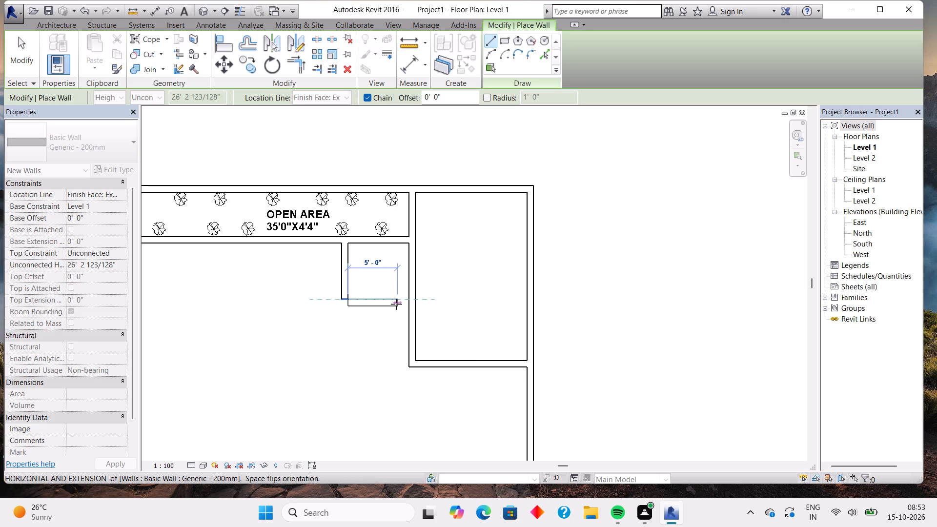
{"action": "left_click", "coordinate": [408, 304]}
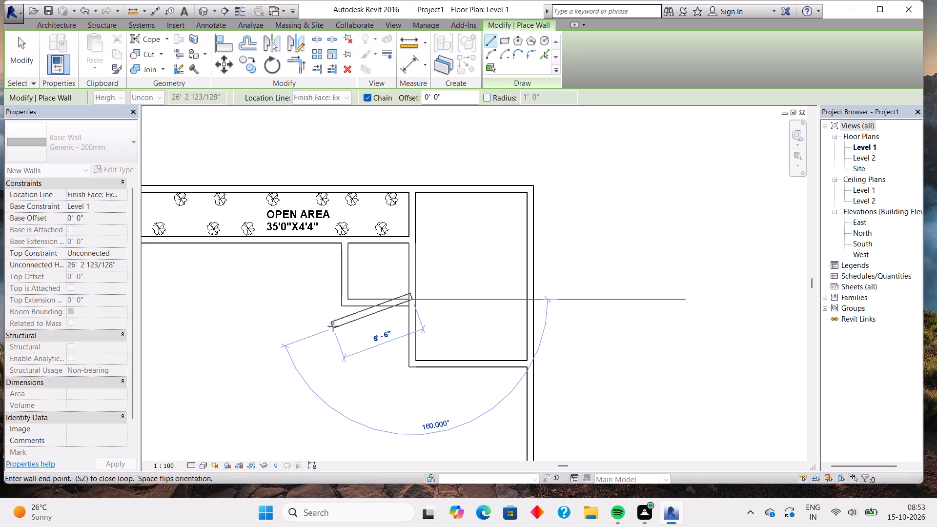
{"action": "key", "text": "Escape"}
{"action": "key", "text": "Escape"}
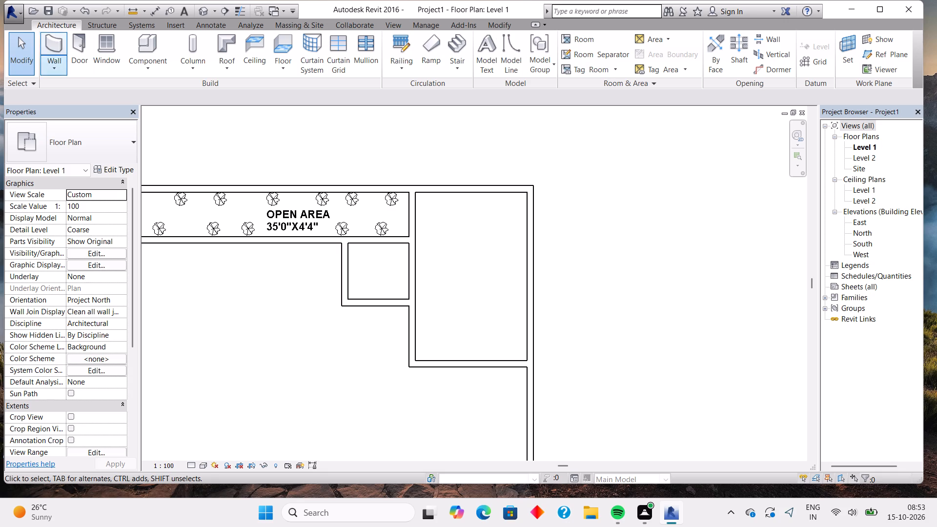
Measure the small room's inside length and inside width with temporary aligned dimensions.
{"action": "left_click", "coordinate": [38, 48]}
{"action": "left_click", "coordinate": [55, 48]}
{"action": "left_click", "coordinate": [411, 67]}
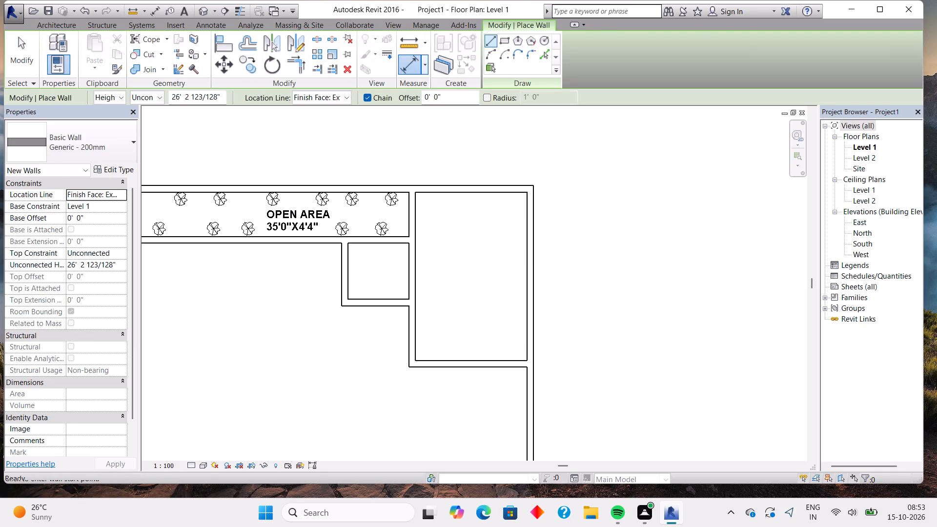
{"action": "scroll", "coordinate": [357, 264], "scroll_direction": "up", "scroll_amount": 3}
{"action": "left_click", "coordinate": [382, 233]}
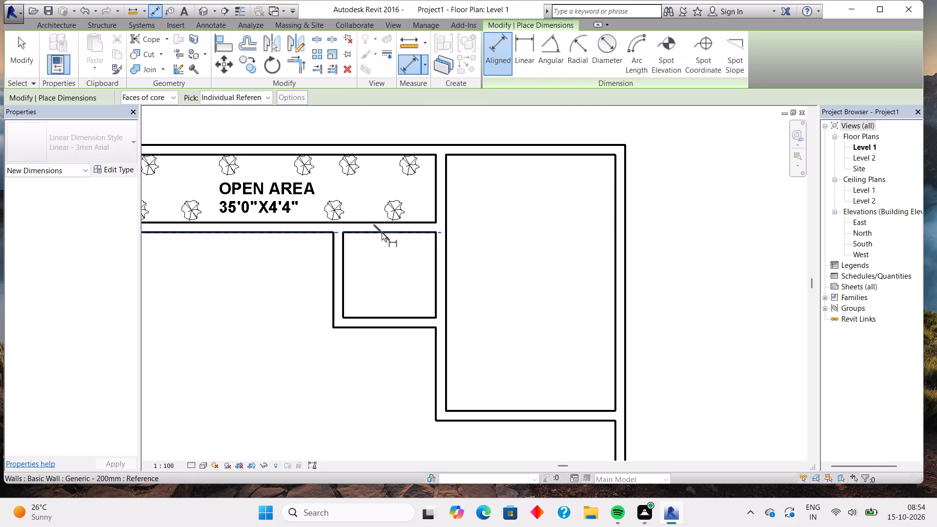
{"action": "left_click", "coordinate": [387, 317]}
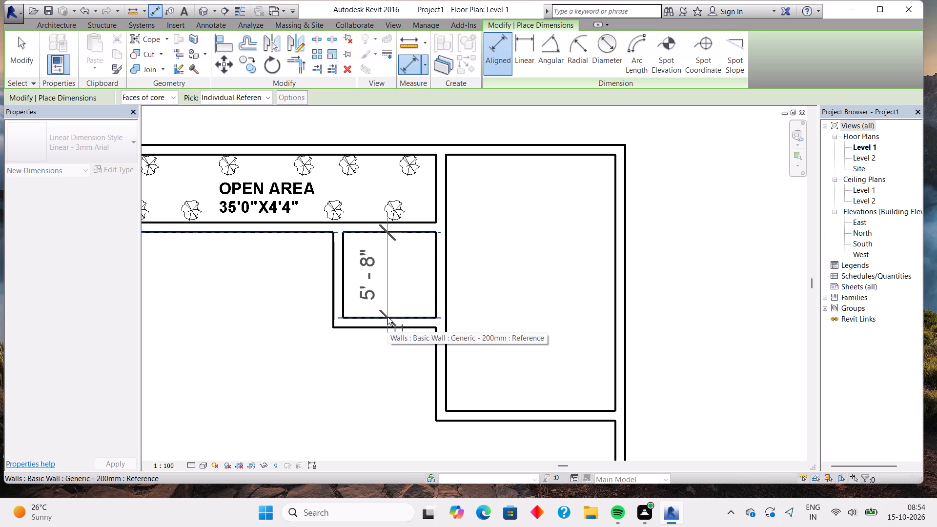
{"action": "key", "text": "Escape"}
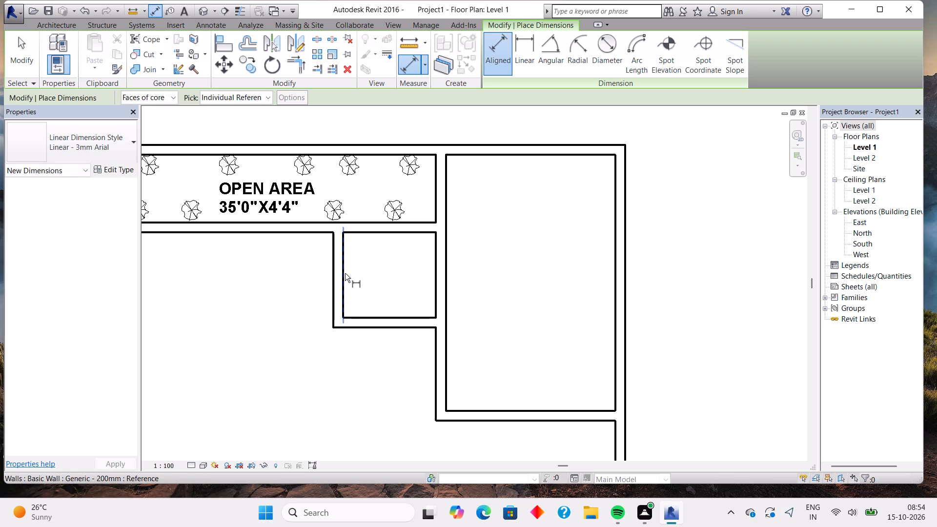
{"action": "left_click", "coordinate": [345, 266]}
{"action": "left_click", "coordinate": [434, 259]}
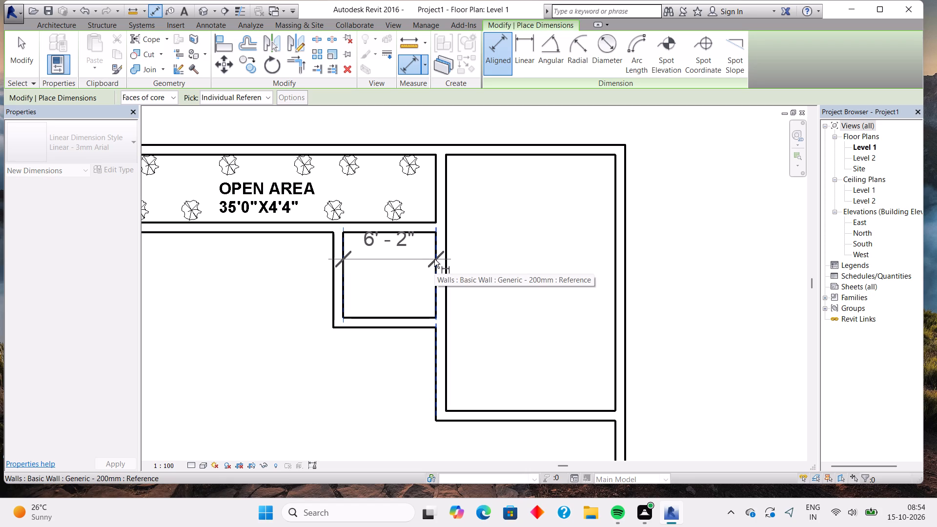
{"action": "scroll", "coordinate": [434, 259], "scroll_direction": "up", "scroll_amount": 6}
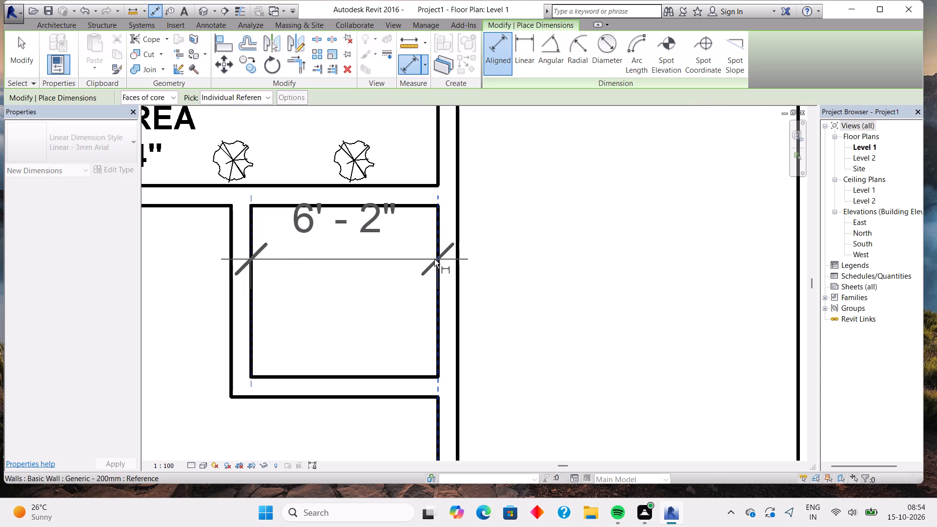
{"action": "key", "text": "Escape"}
{"action": "scroll", "coordinate": [434, 259], "scroll_direction": "down", "scroll_amount": 4}
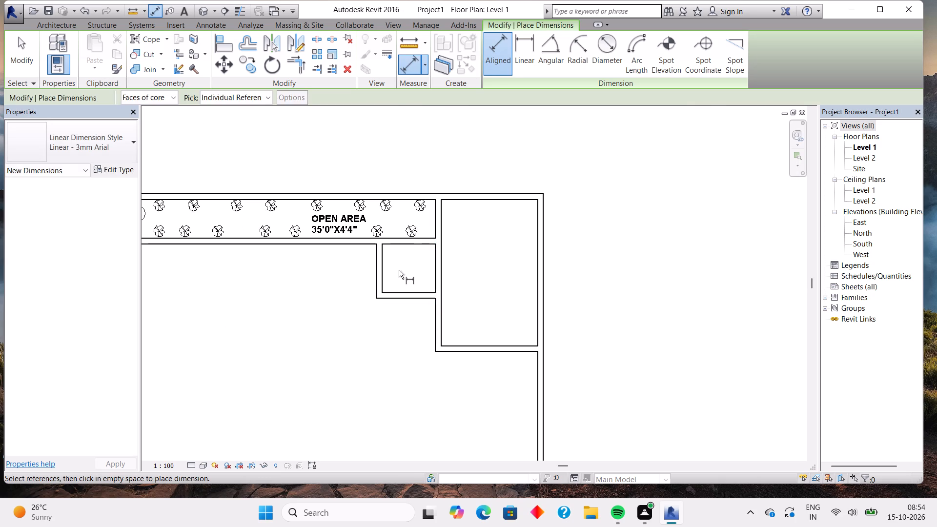
{"action": "key", "text": "Escape"}
Nudge the small room's west wall three increments east.
{"action": "left_click", "coordinate": [383, 266]}
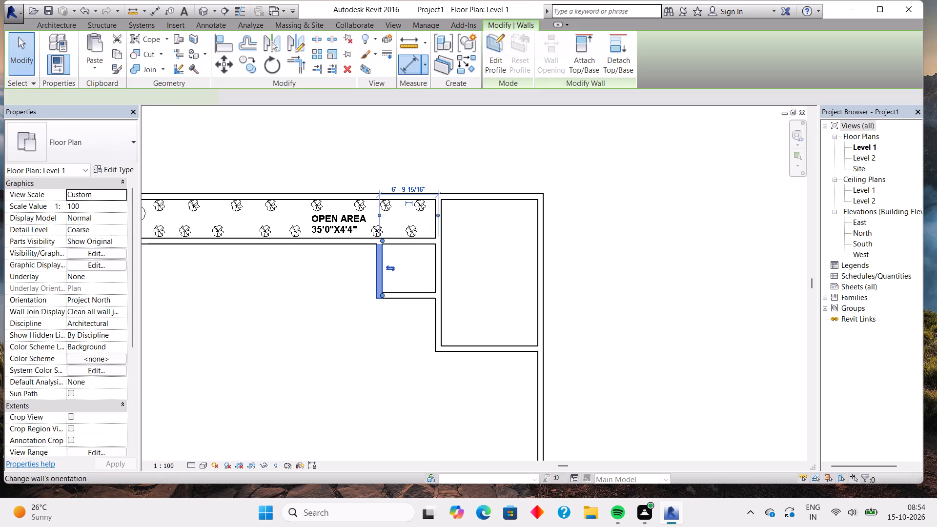
{"action": "key", "text": "Right"}
{"action": "key", "text": "Right"}
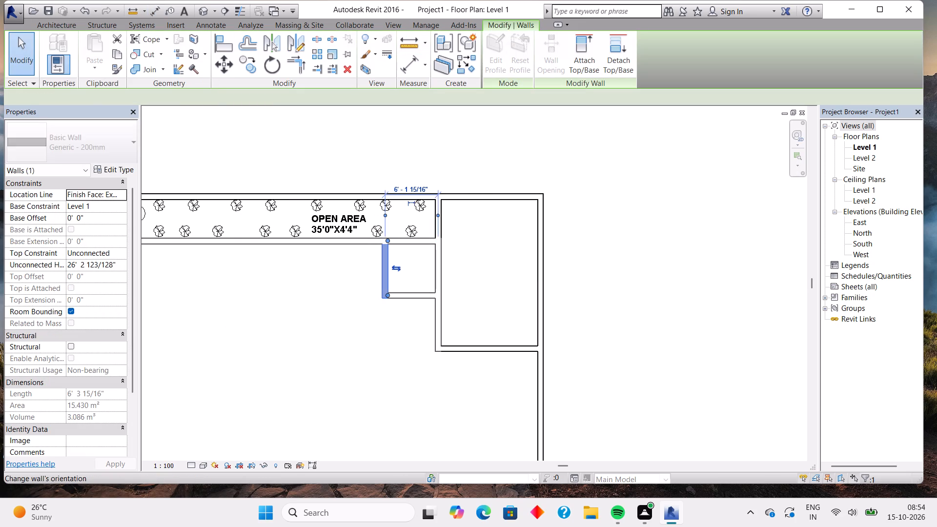
{"action": "key", "text": "Right"}
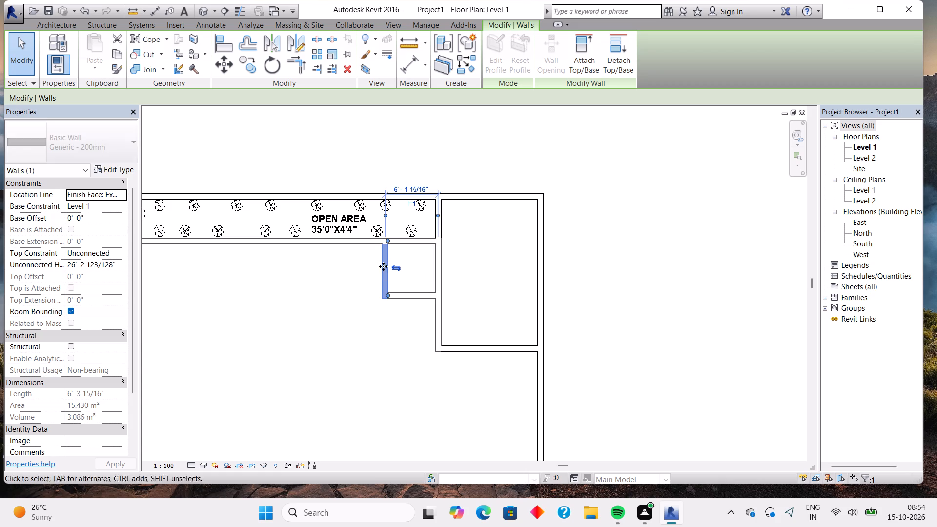
{"action": "key", "text": "Escape"}
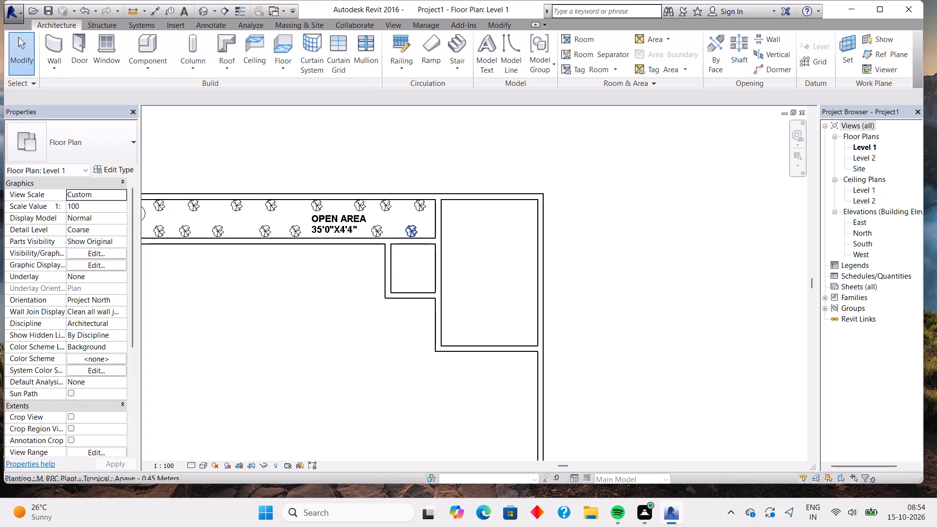
Measure the small room's inside width between its west and east wall faces with a temporary aligned dimension.
{"action": "left_click", "coordinate": [44, 39]}
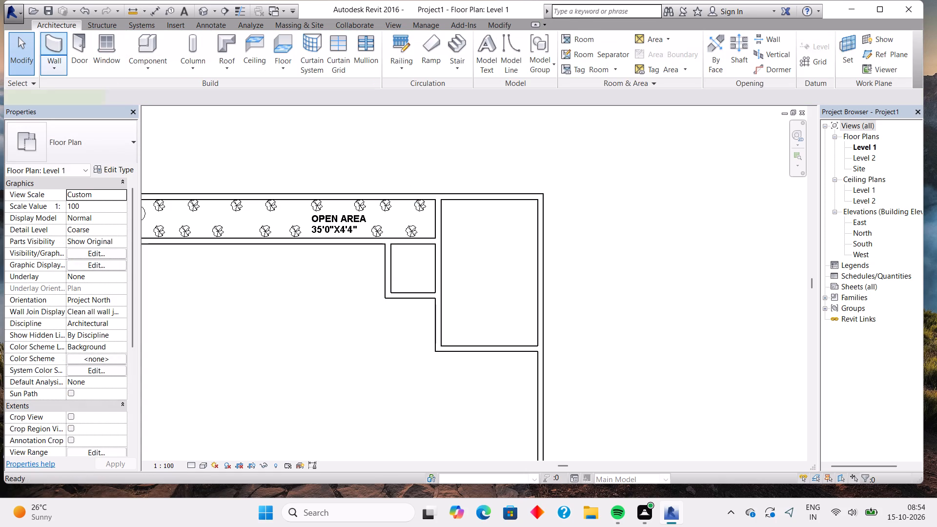
{"action": "left_click", "coordinate": [400, 70]}
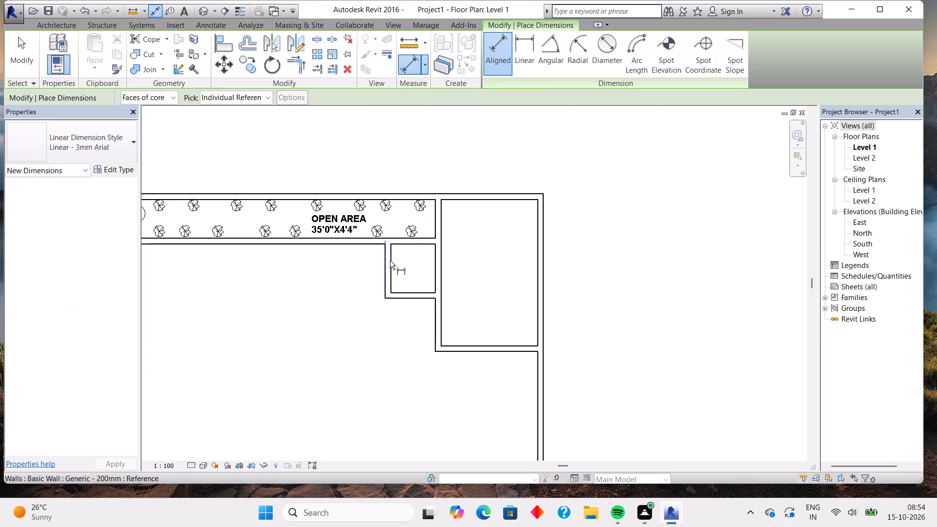
{"action": "left_click", "coordinate": [391, 262]}
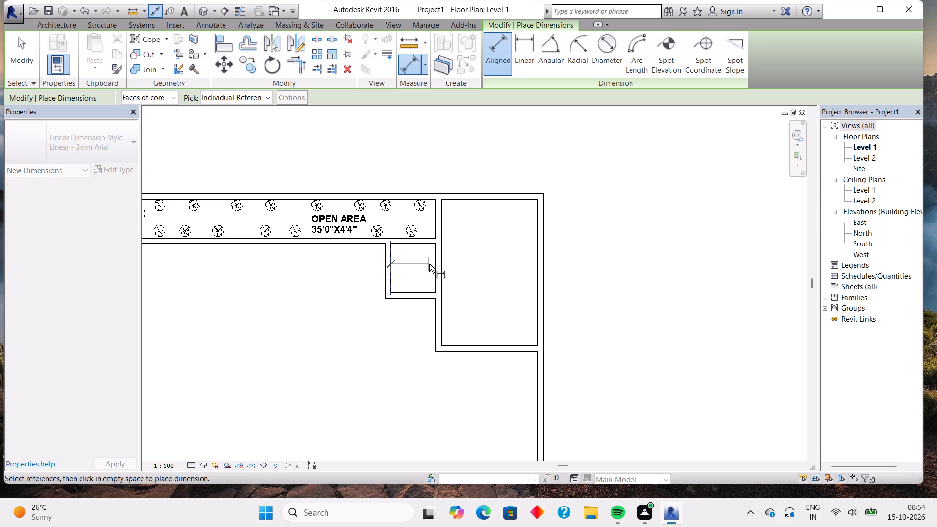
{"action": "left_click", "coordinate": [434, 263]}
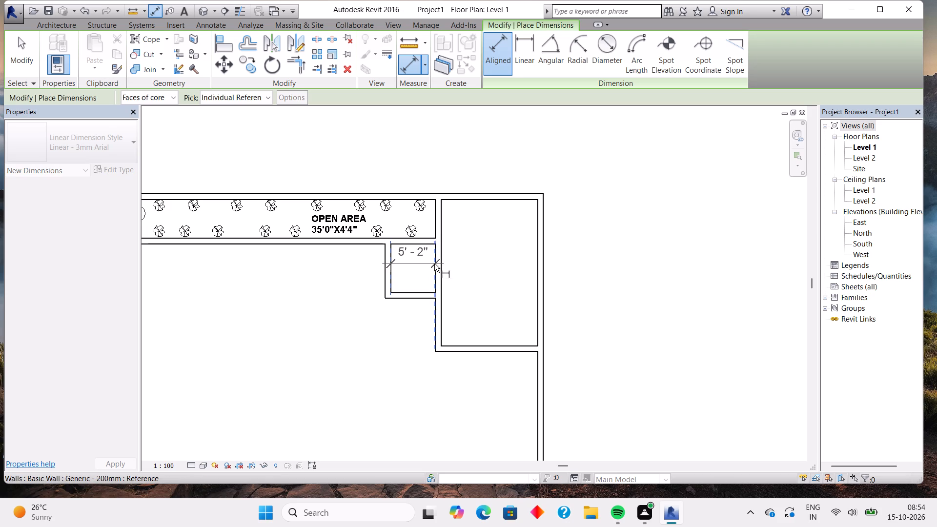
{"action": "key", "text": "Escape"}
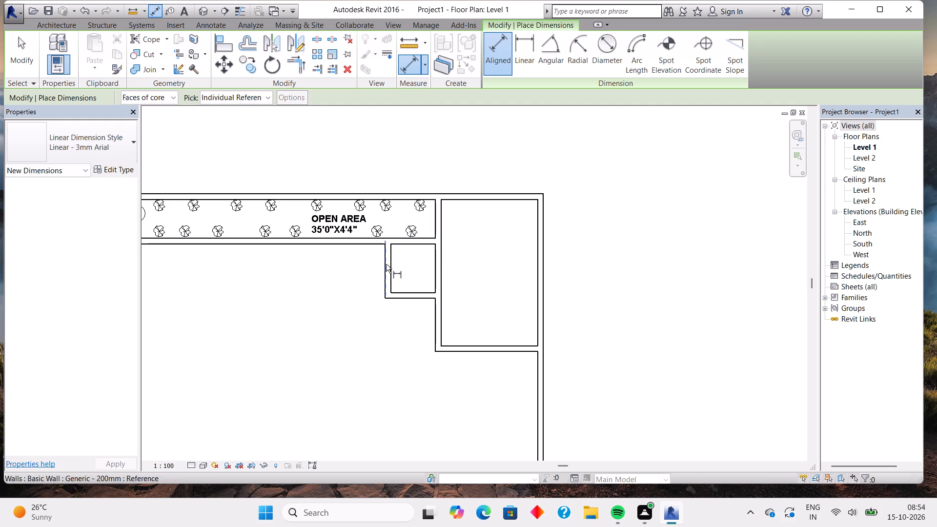
{"action": "key", "text": "Escape"}
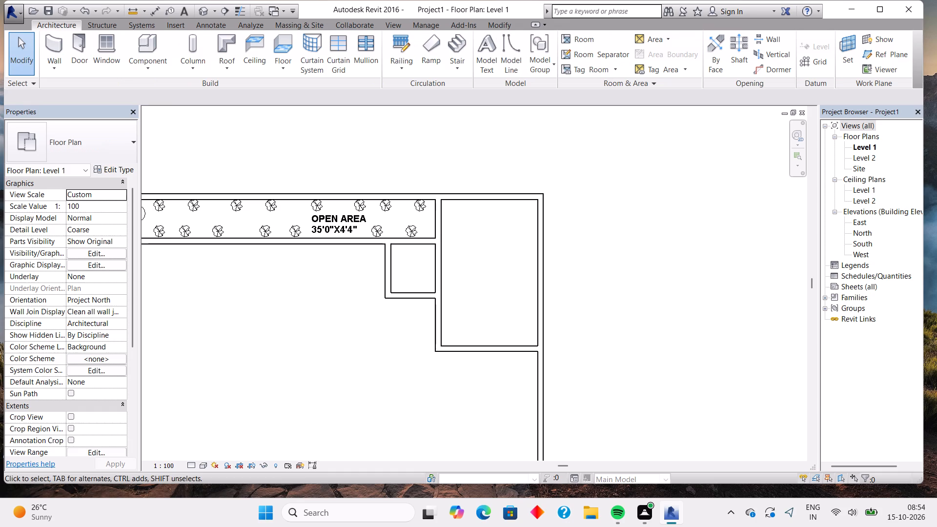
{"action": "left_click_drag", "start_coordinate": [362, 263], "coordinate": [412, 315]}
Mirror a copy of the small room's west and south walls about the west wall's centreline.
{"action": "left_click_drag", "start_coordinate": [414, 263], "coordinate": [368, 318]}
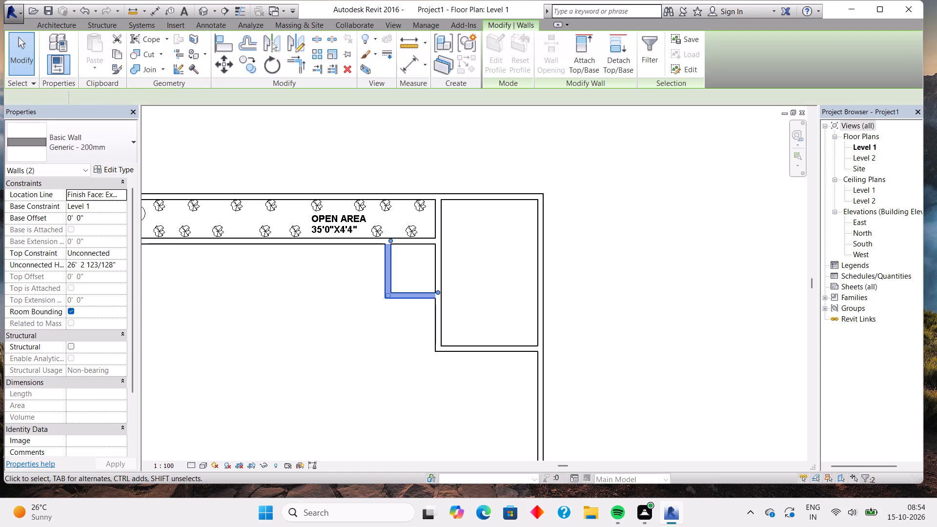
{"action": "left_click", "coordinate": [279, 45]}
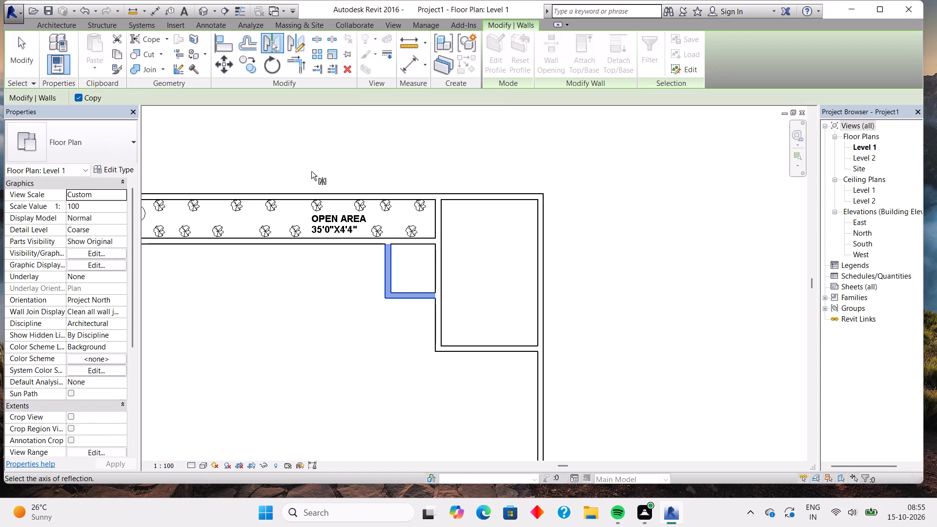
{"action": "left_click", "coordinate": [347, 277]}
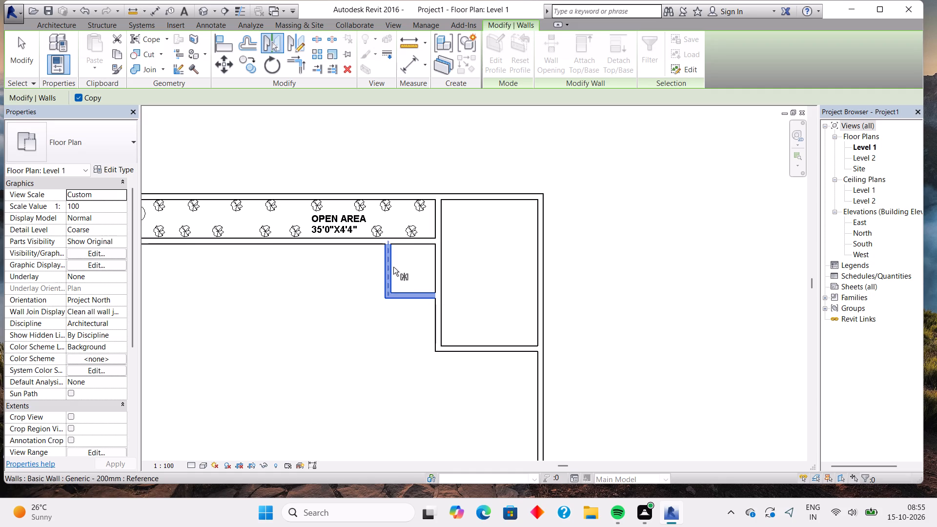
{"action": "left_click", "coordinate": [340, 274]}
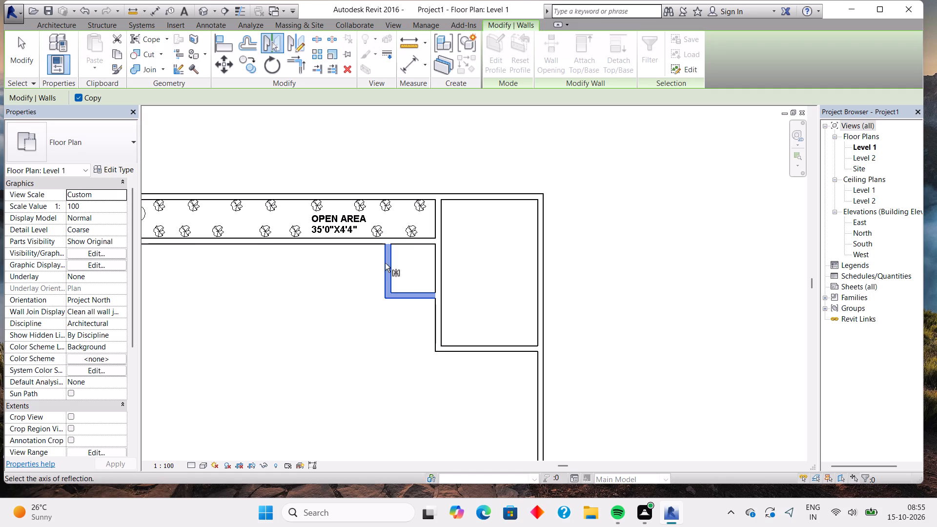
{"action": "left_click", "coordinate": [387, 263]}
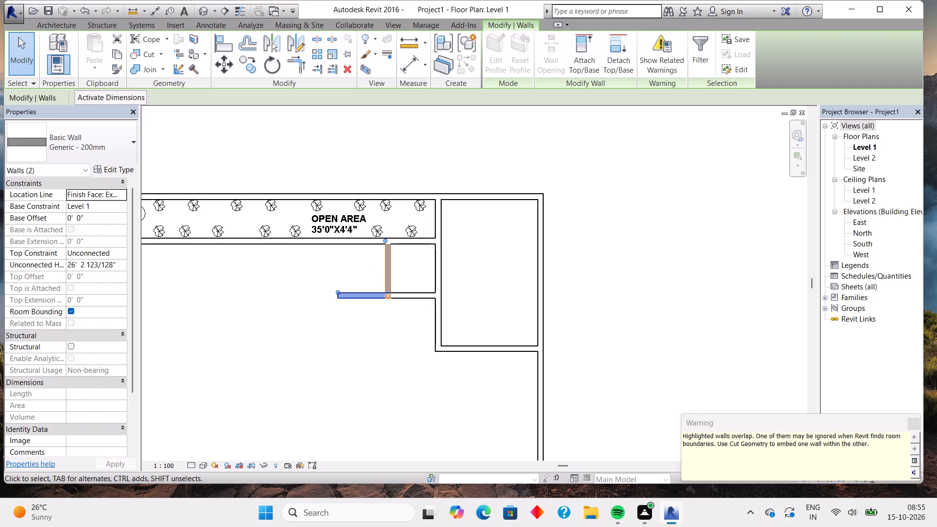
{"action": "key", "text": "Escape"}
{"action": "key", "text": "Escape"}
{"action": "key", "text": "Escape"}
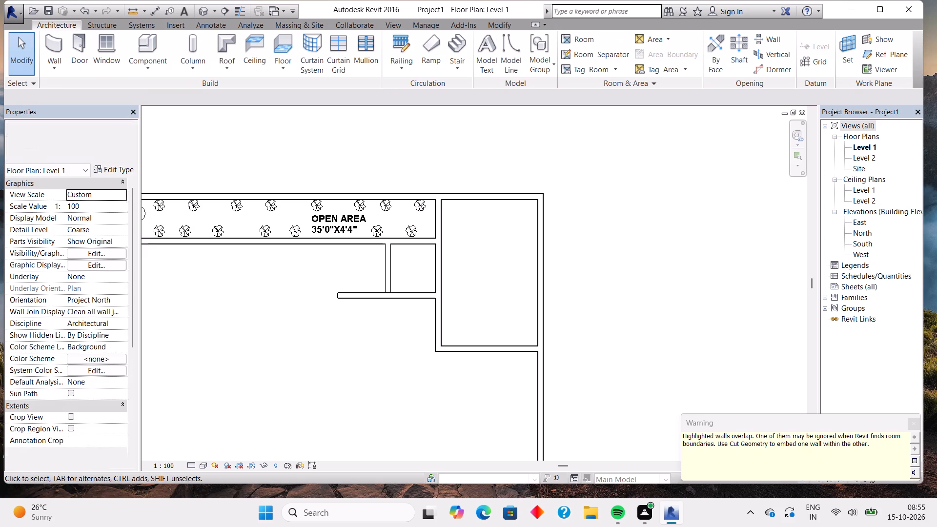
Delete the duplicate wall overlapping the small room's west wall.
{"action": "left_click", "coordinate": [385, 282]}
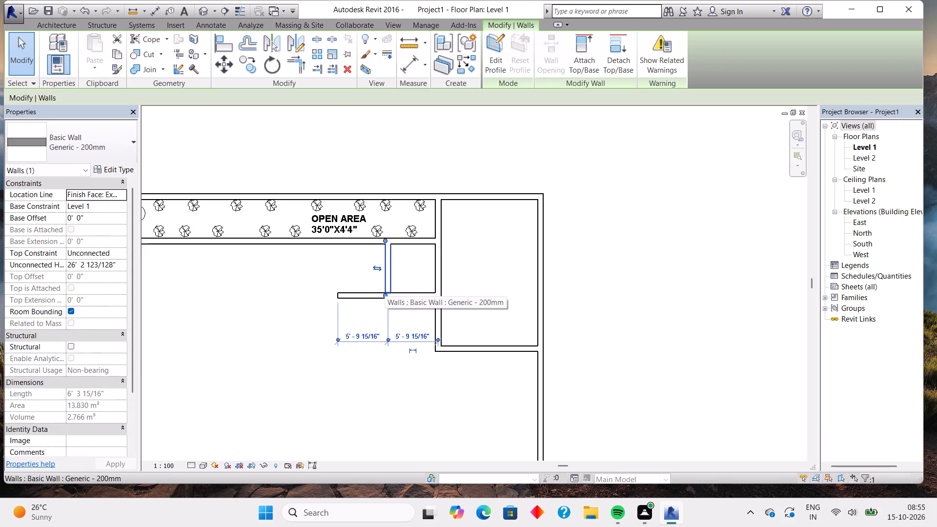
{"action": "key", "text": "Delete"}
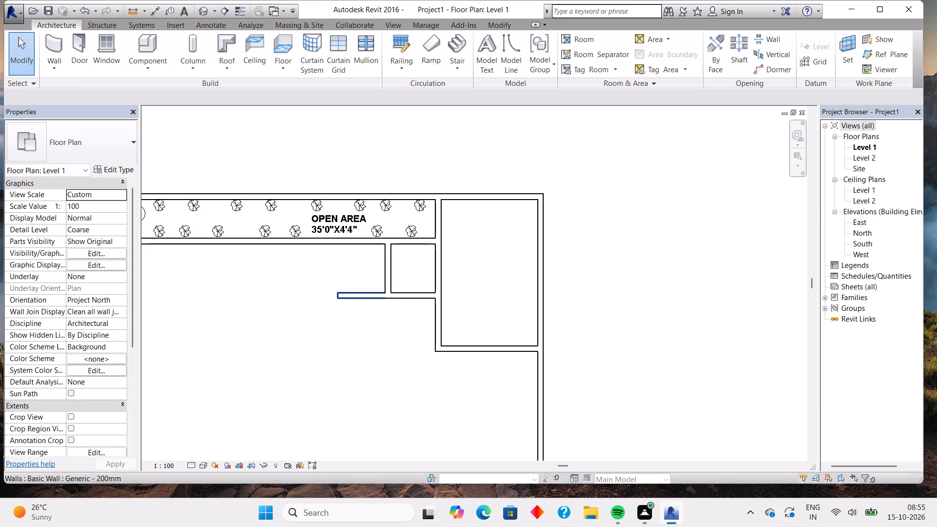
{"action": "key", "text": "Escape"}
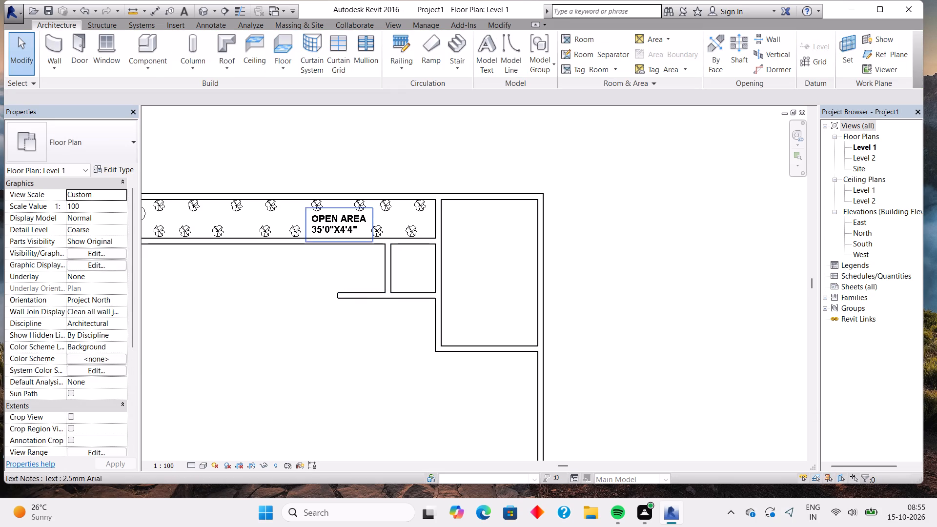
Close the second small room with a 6' 0" Generic - 200mm wall from the mirrored south wall's west end north to the open area's wall.
{"action": "left_click", "coordinate": [53, 48]}
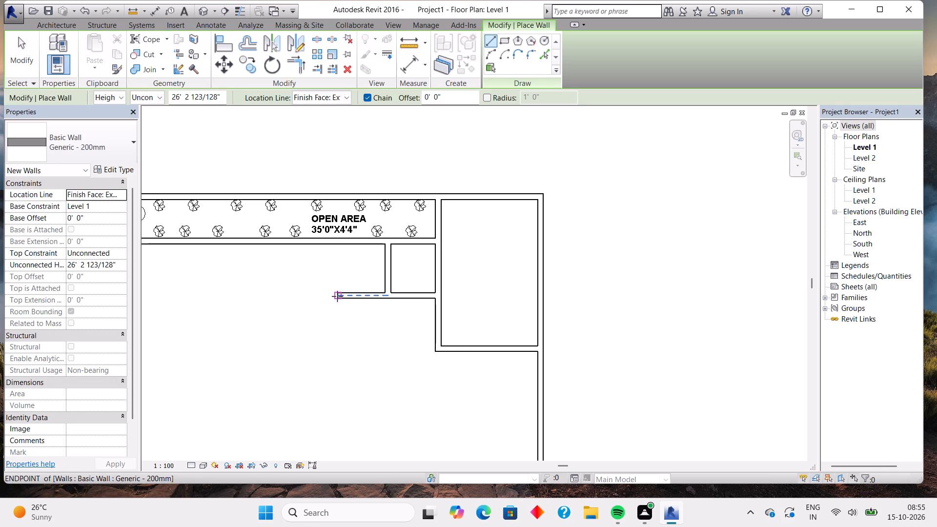
{"action": "left_click", "coordinate": [337, 296]}
{"action": "left_click", "coordinate": [335, 243]}
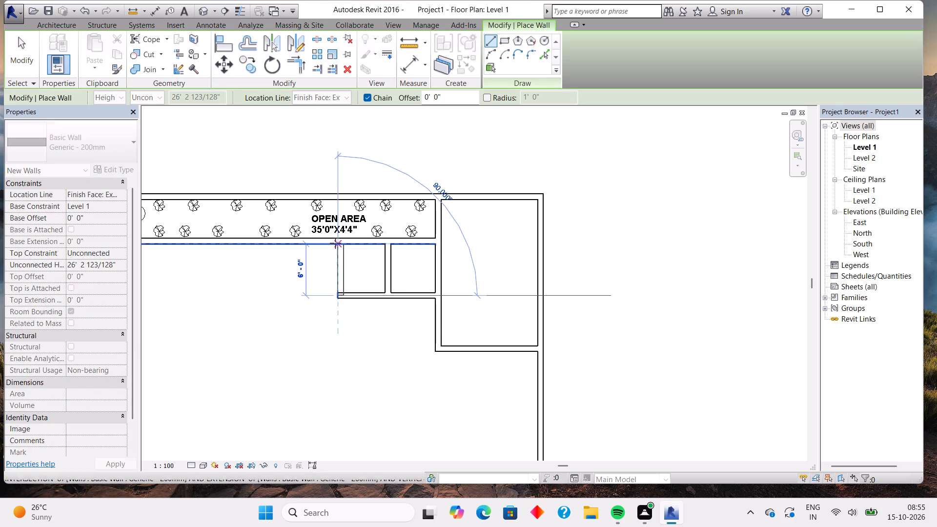
{"action": "key", "text": "Escape"}
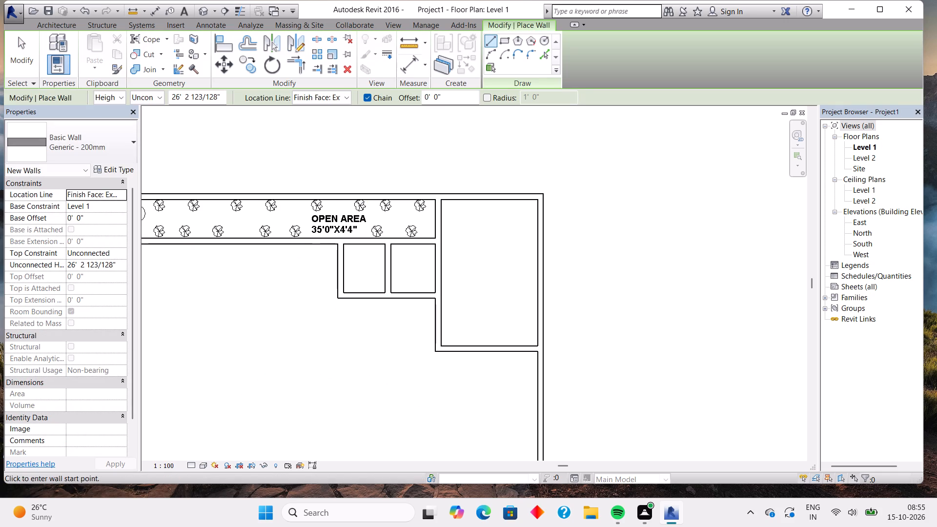
Measure the second small room's inside width between its west and east wall faces with a temporary aligned dimension.
{"action": "left_click", "coordinate": [403, 65]}
{"action": "left_click", "coordinate": [346, 273]}
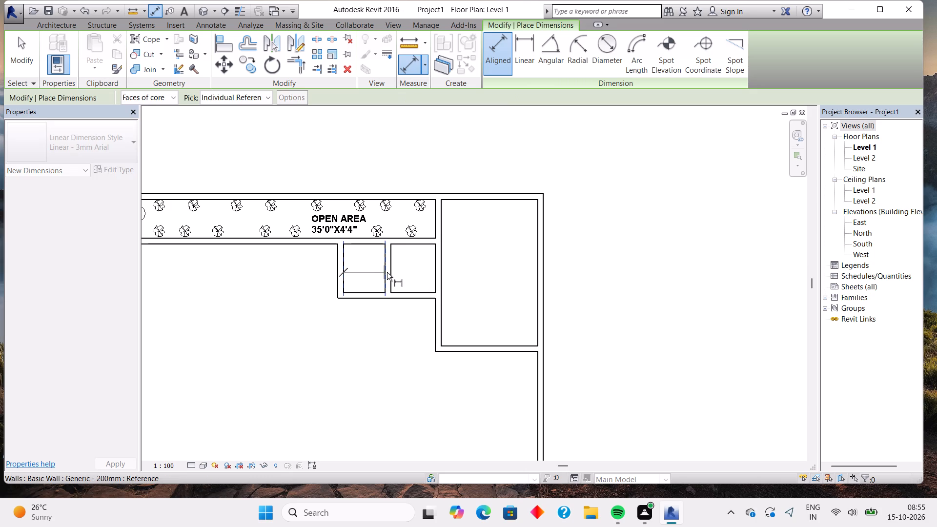
{"action": "left_click", "coordinate": [387, 270]}
{"action": "key", "text": "Escape"}
{"action": "key", "text": "Escape"}
{"action": "key", "text": "Escape"}
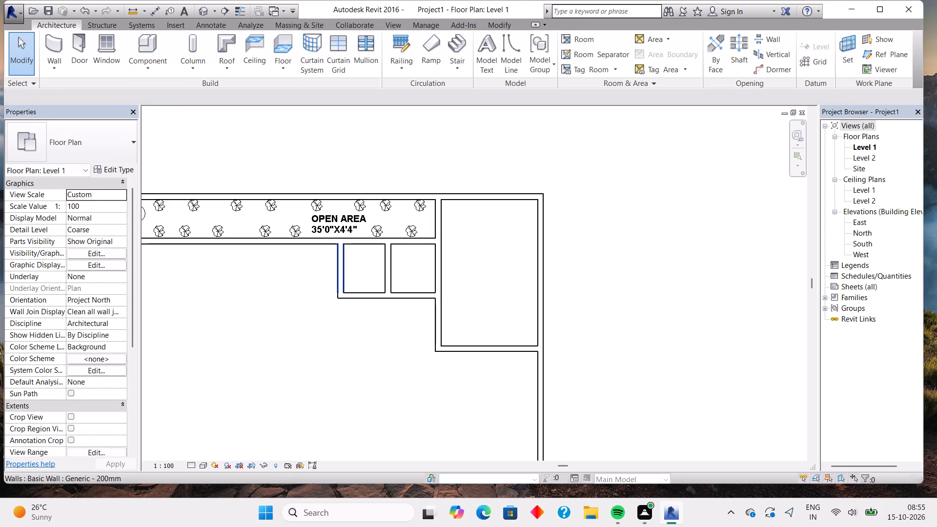
Nudge the second small room's west wall one increment west.
{"action": "left_click", "coordinate": [344, 274]}
{"action": "key", "text": "Left"}
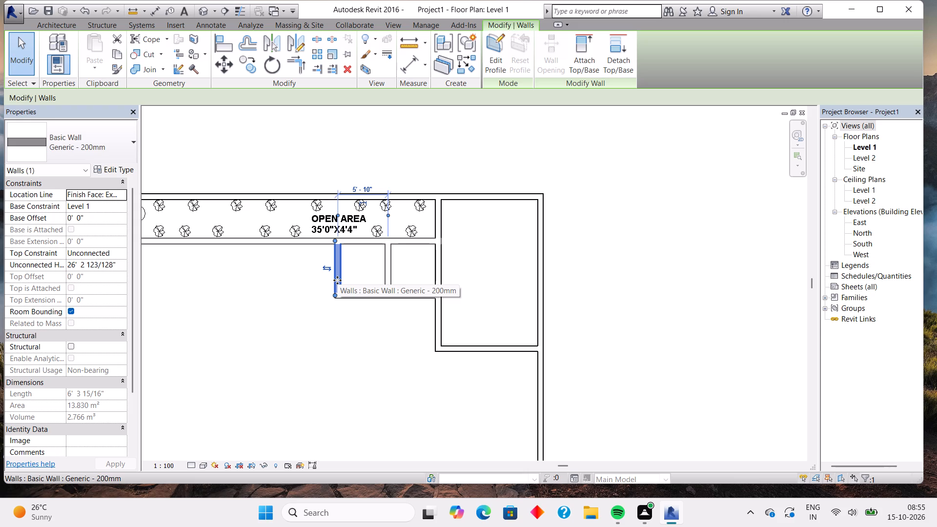
{"action": "key", "text": "Escape"}
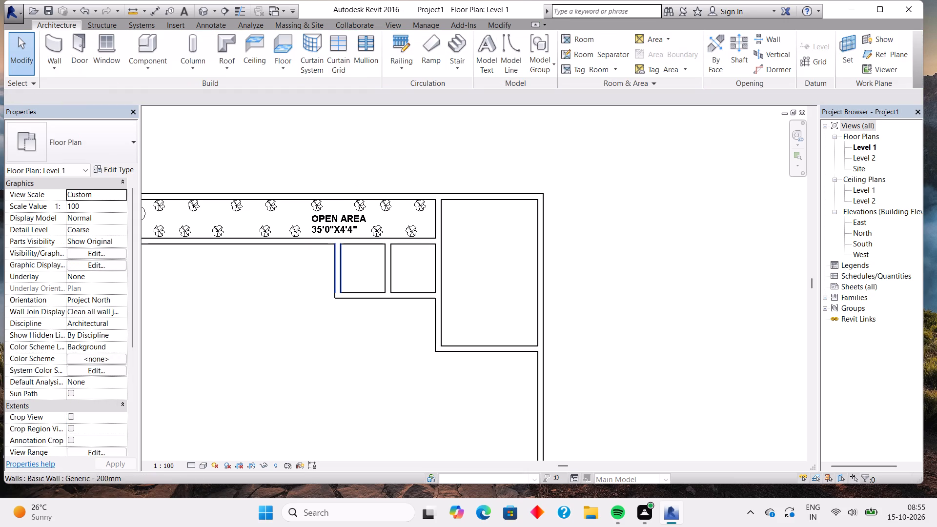
Measure the second small room's inside width and inside length with temporary aligned dimensions.
{"action": "left_click", "coordinate": [56, 46]}
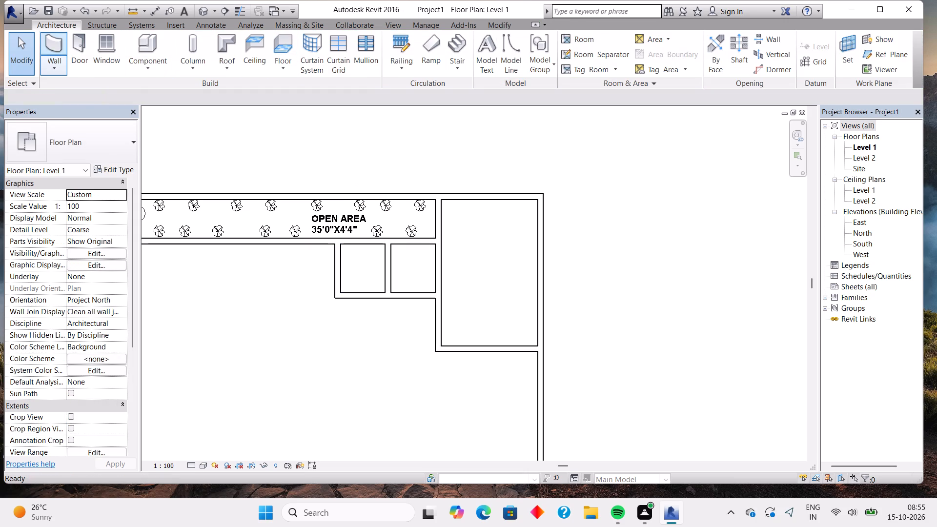
{"action": "left_click", "coordinate": [407, 66]}
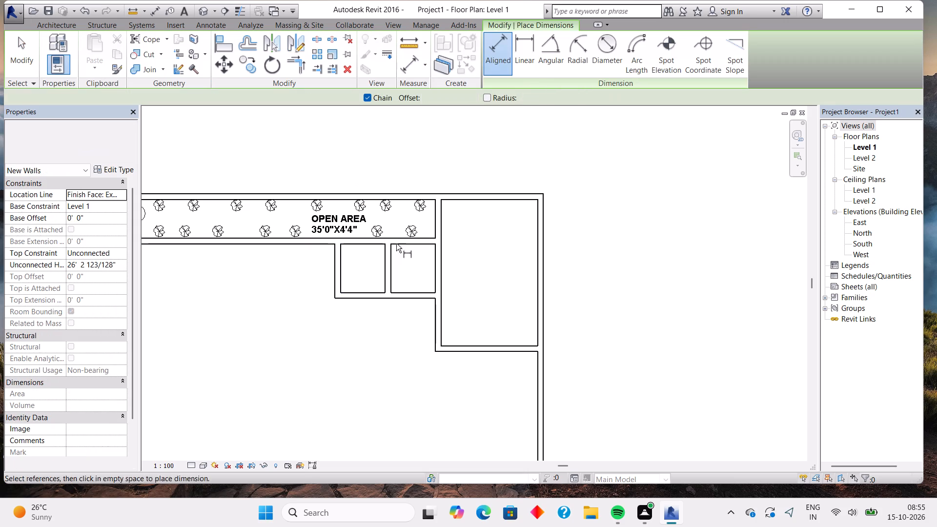
{"action": "left_click", "coordinate": [383, 266]}
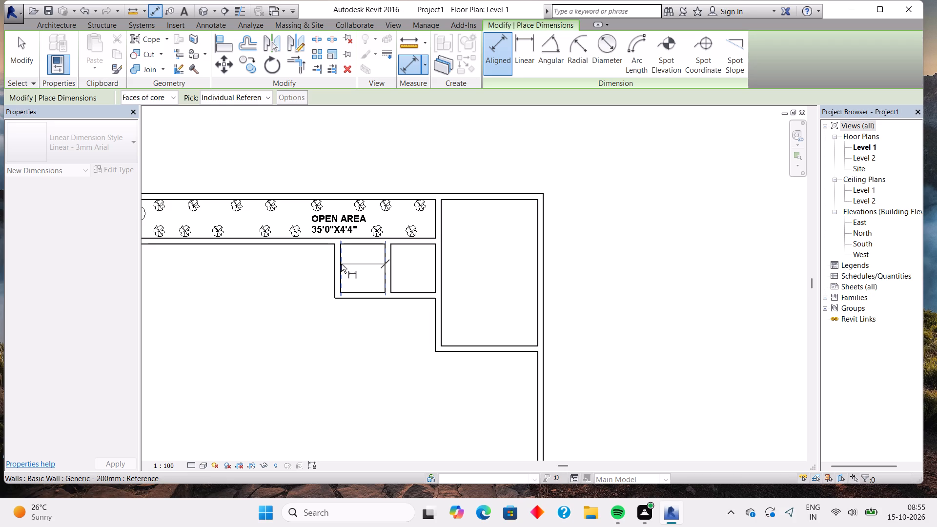
{"action": "left_click", "coordinate": [341, 264]}
{"action": "key", "text": "Escape"}
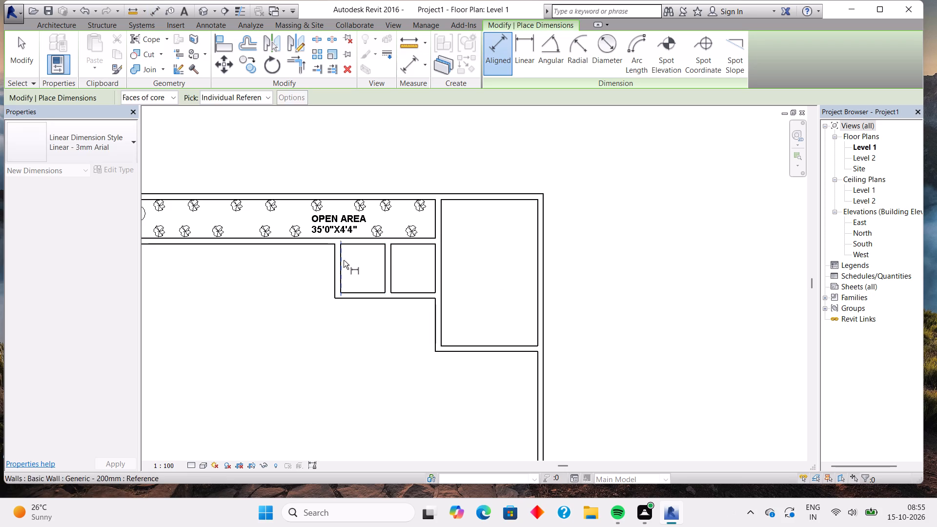
{"action": "left_click", "coordinate": [358, 246]}
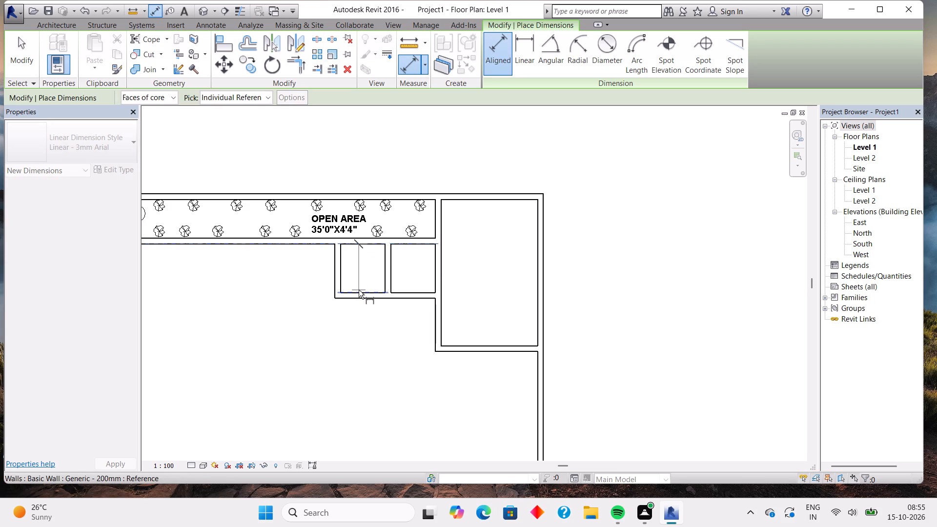
{"action": "left_click", "coordinate": [359, 290]}
{"action": "key", "text": "Escape"}
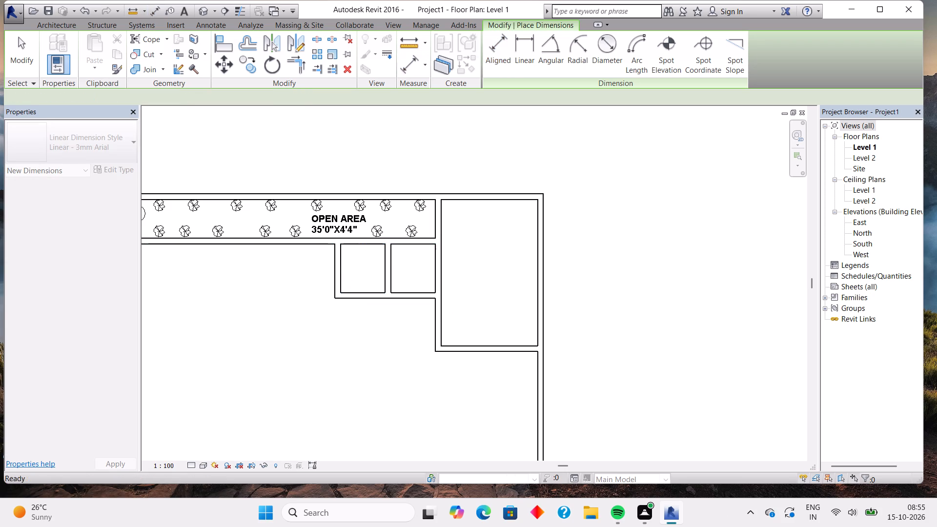
Place inward-swinging M_Single-Flush 0762 x 2032mm doors in both small rooms' south walls, hinged beside and centred 2' 0" from the shared wall.
{"action": "scroll", "coordinate": [355, 288], "scroll_direction": "down", "scroll_amount": 2}
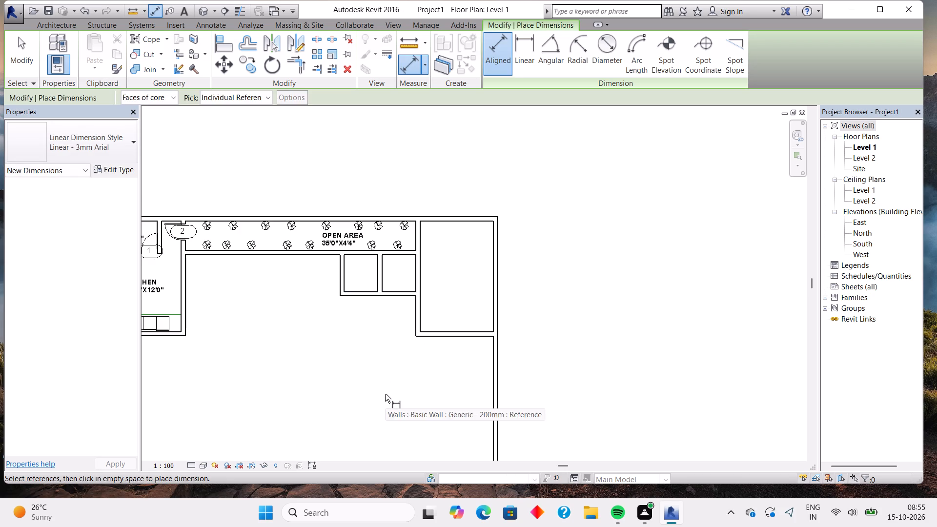
{"action": "left_click", "coordinate": [69, 21]}
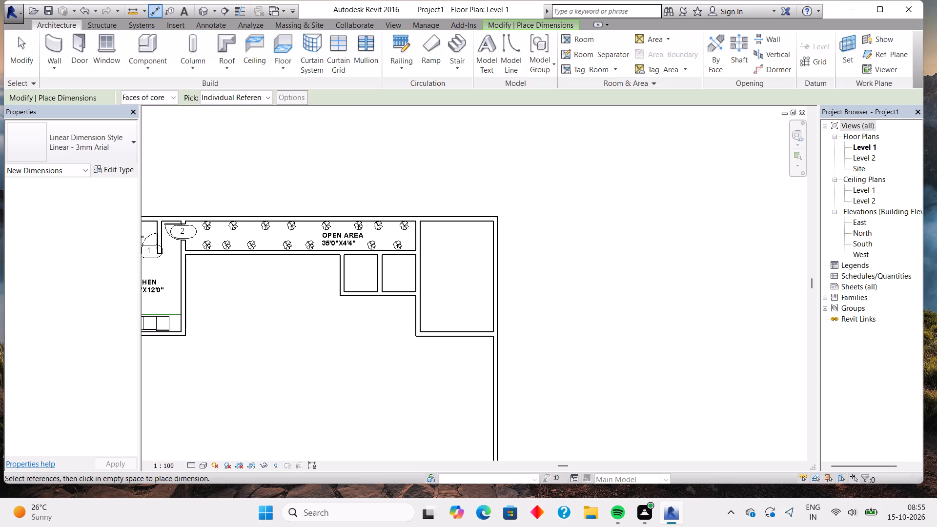
{"action": "left_click", "coordinate": [75, 45]}
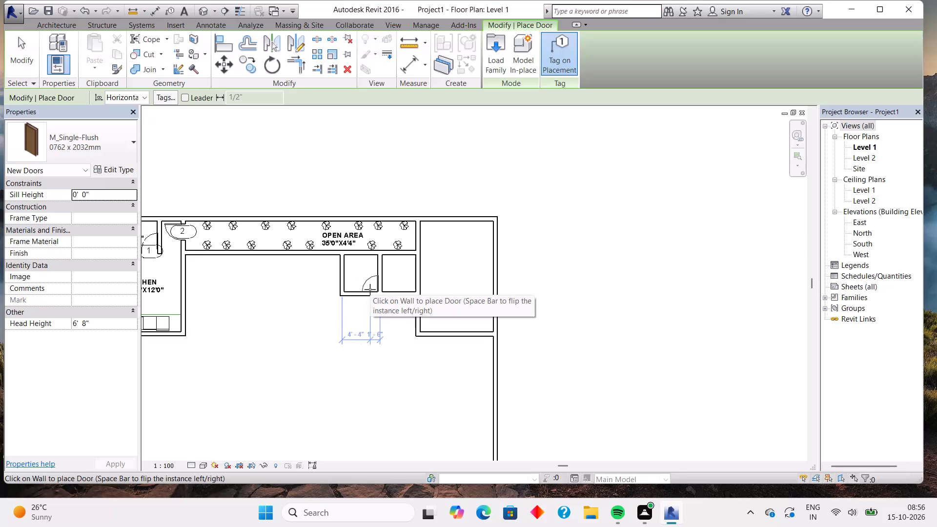
{"action": "scroll", "coordinate": [369, 289], "scroll_direction": "up", "scroll_amount": 5}
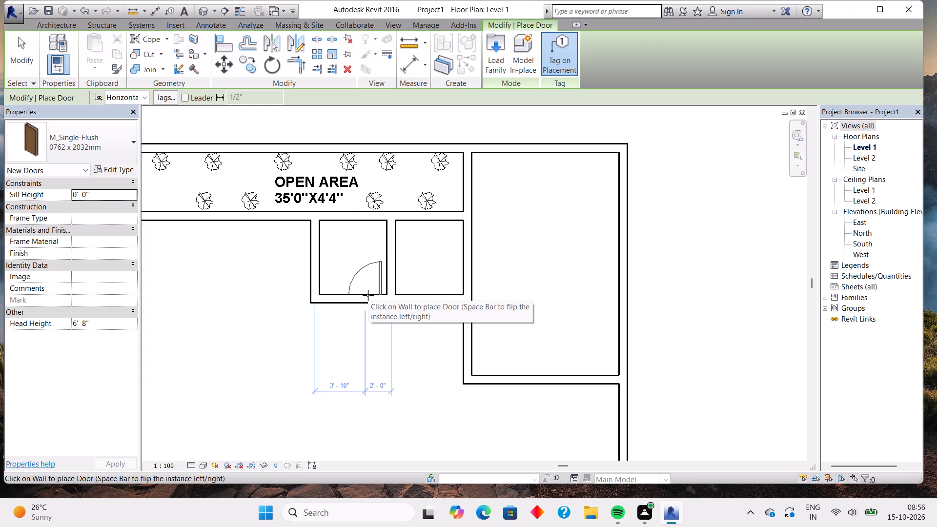
{"action": "left_click", "coordinate": [368, 295]}
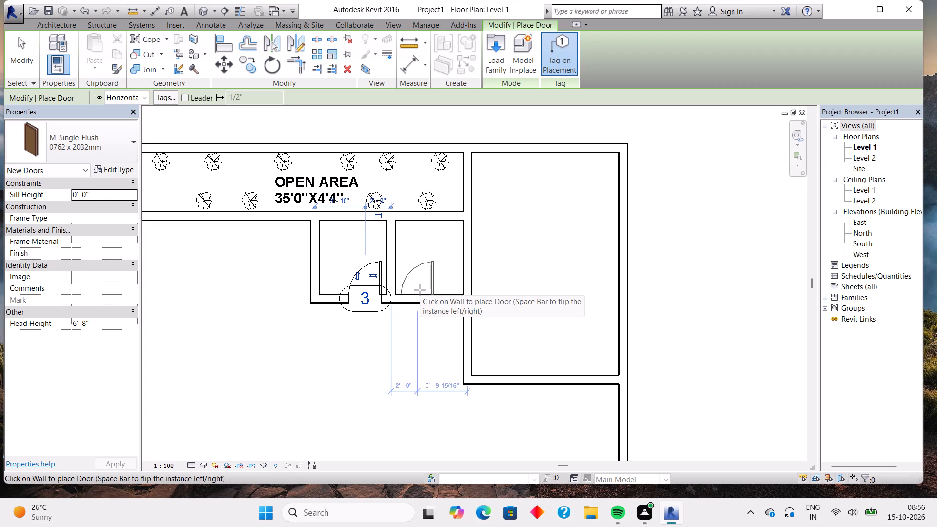
{"action": "key", "text": "space"}
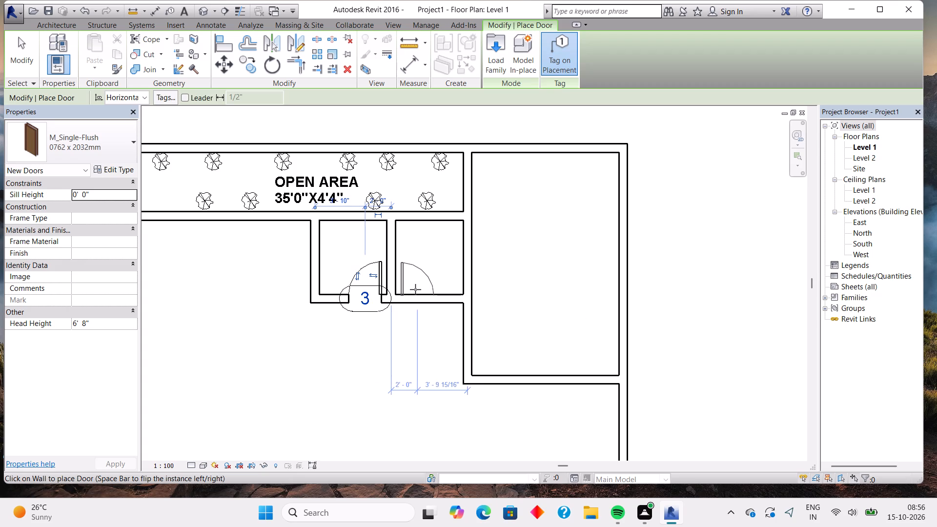
{"action": "left_click", "coordinate": [415, 289]}
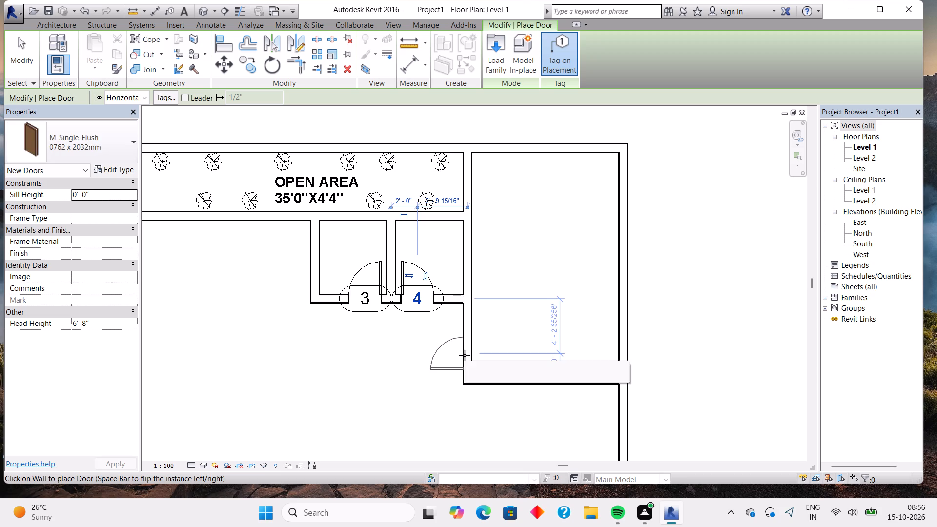
Place an M_Single-Flush 0915 x 2134mm door in the northeast room's west wall, swinging inward and centred 2' 0" from the south wall.
{"action": "left_click", "coordinate": [104, 151]}
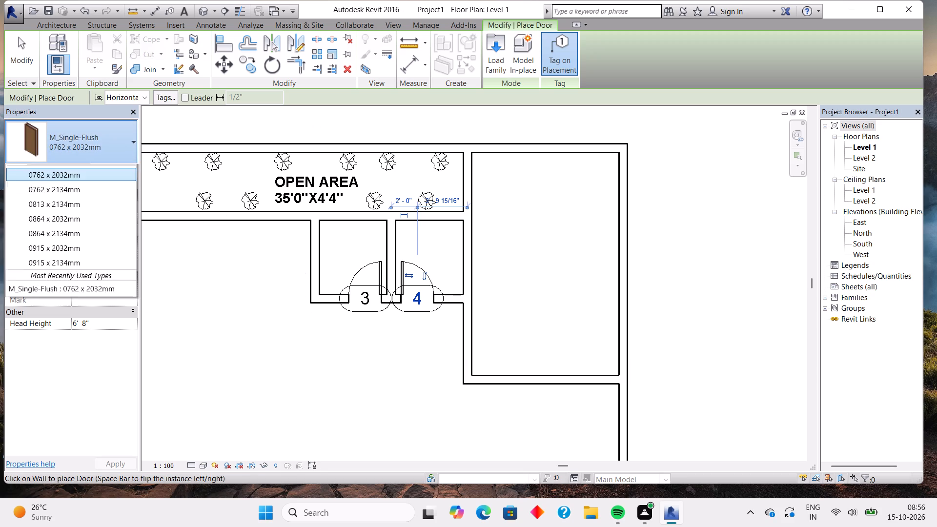
{"action": "left_click", "coordinate": [78, 287]}
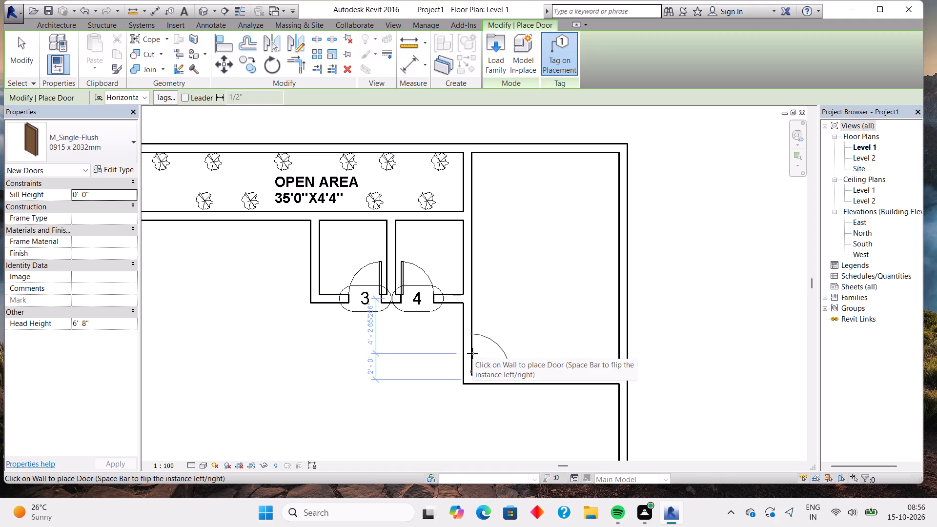
{"action": "left_click", "coordinate": [105, 151]}
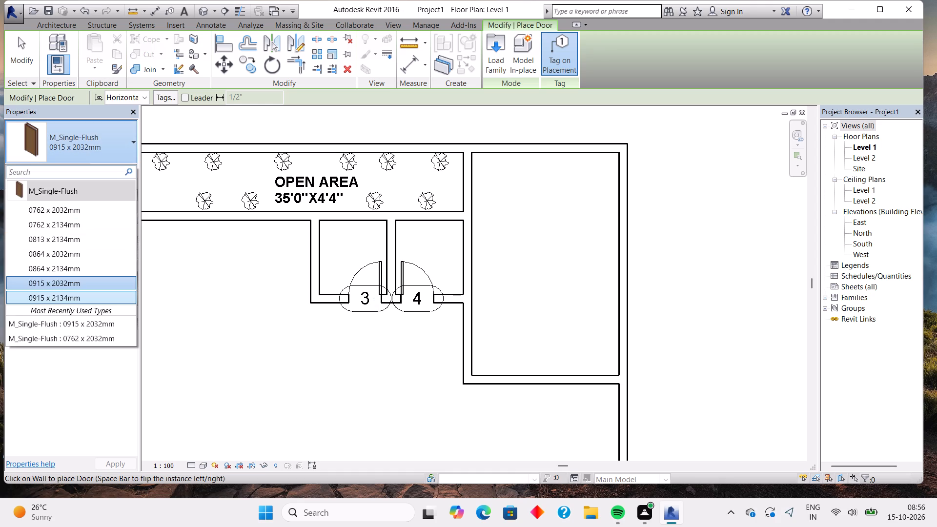
{"action": "left_click", "coordinate": [72, 297]}
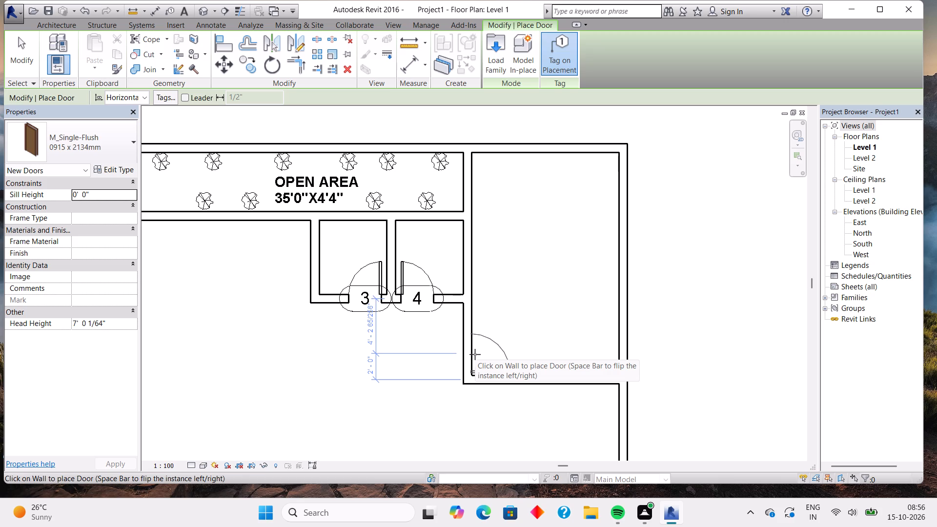
{"action": "left_click", "coordinate": [475, 354]}
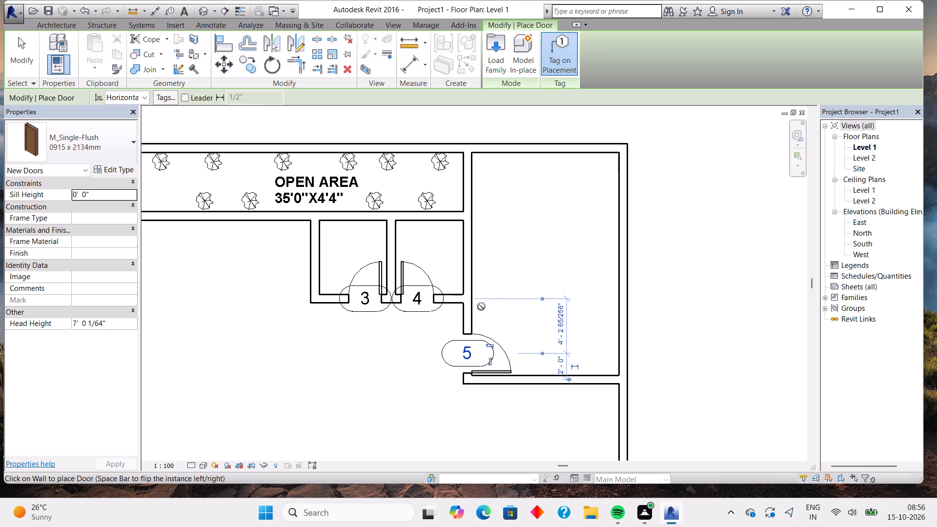
Finish placing doors and load the M_Bed-Box component family from the US Metric library's Furniture Beds folder.
{"action": "scroll", "coordinate": [481, 306], "scroll_direction": "down", "scroll_amount": 1}
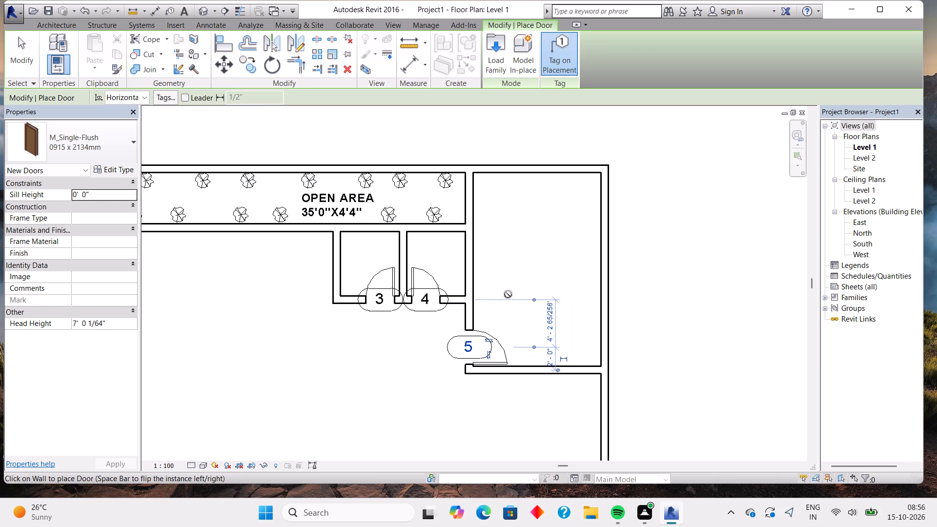
{"action": "key", "text": "Escape"}
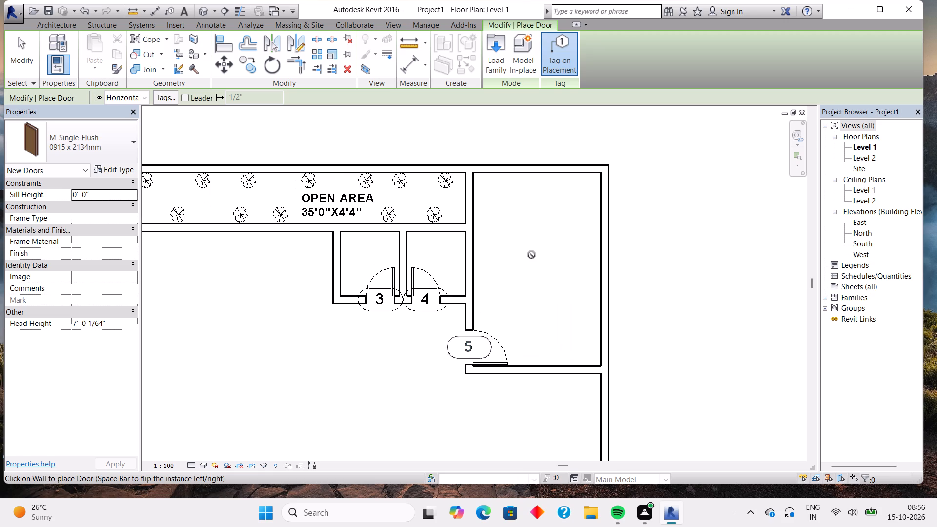
{"action": "key", "text": "Escape"}
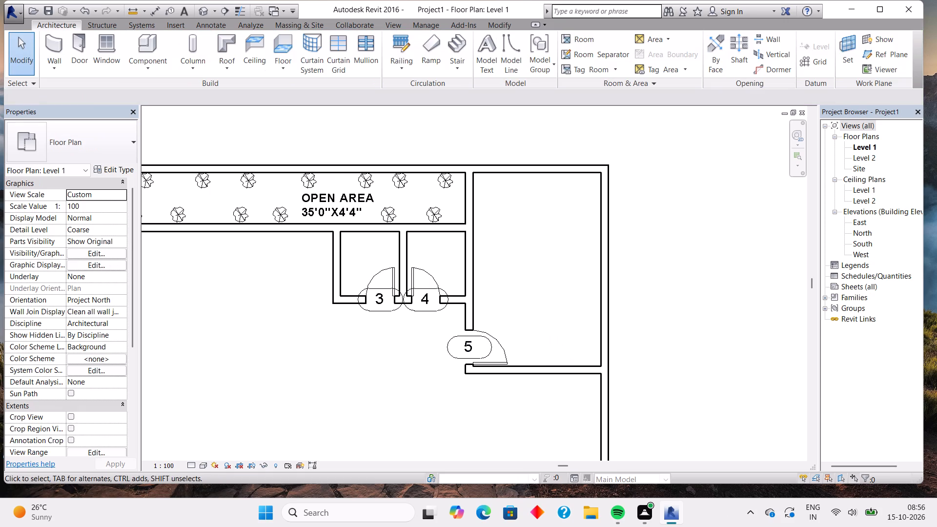
{"action": "left_click", "coordinate": [138, 41]}
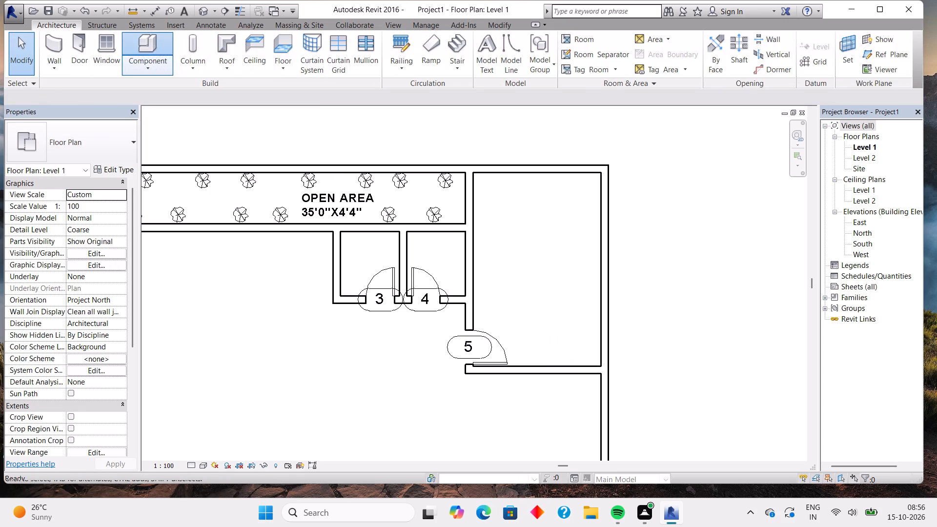
{"action": "left_click", "coordinate": [493, 53]}
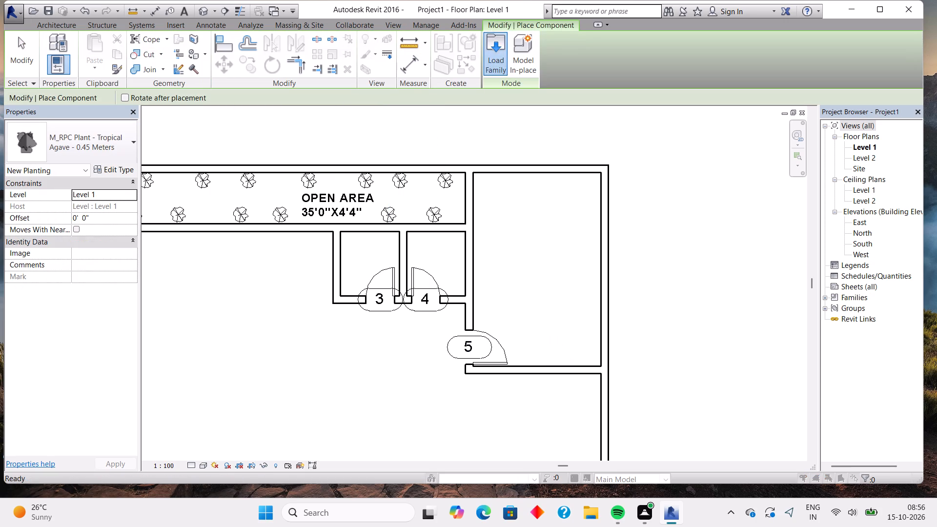
{"action": "left_click", "coordinate": [277, 195]}
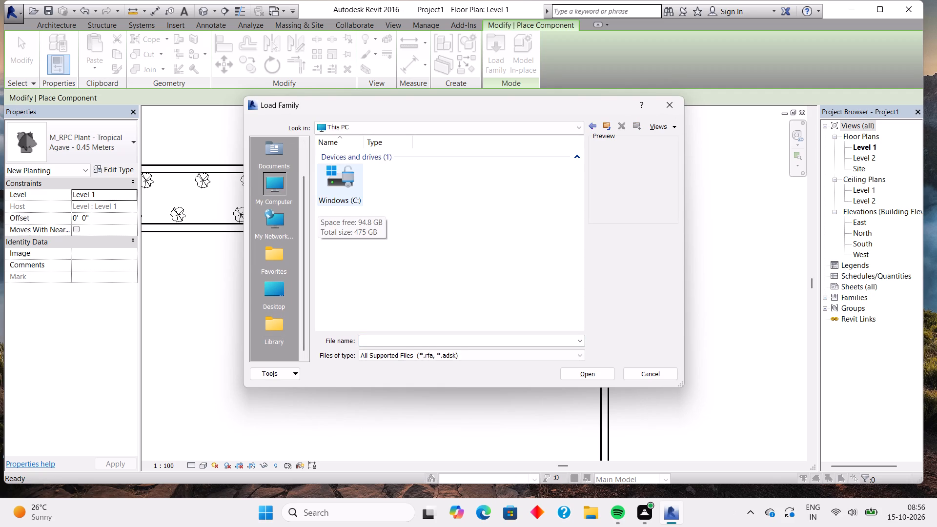
{"action": "double_click", "coordinate": [345, 188]}
{"action": "double_click", "coordinate": [384, 182]}
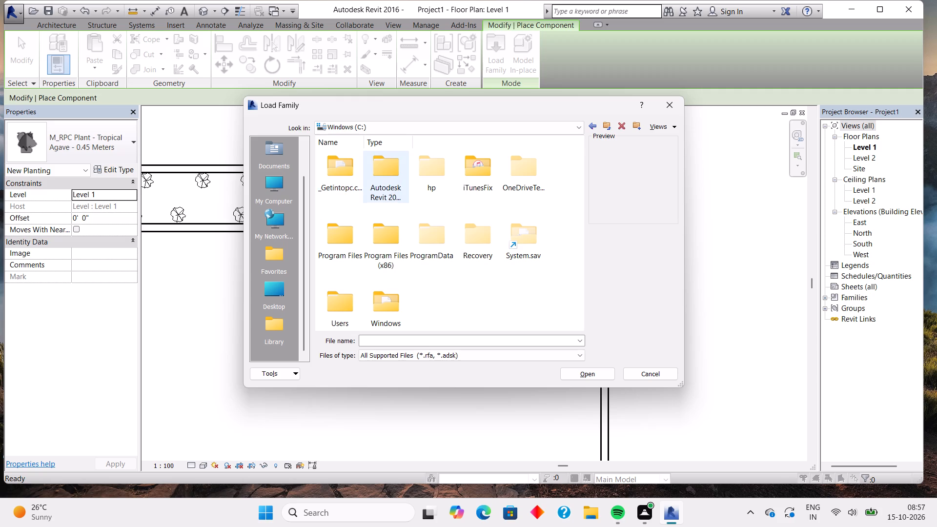
{"action": "double_click", "coordinate": [384, 170]}
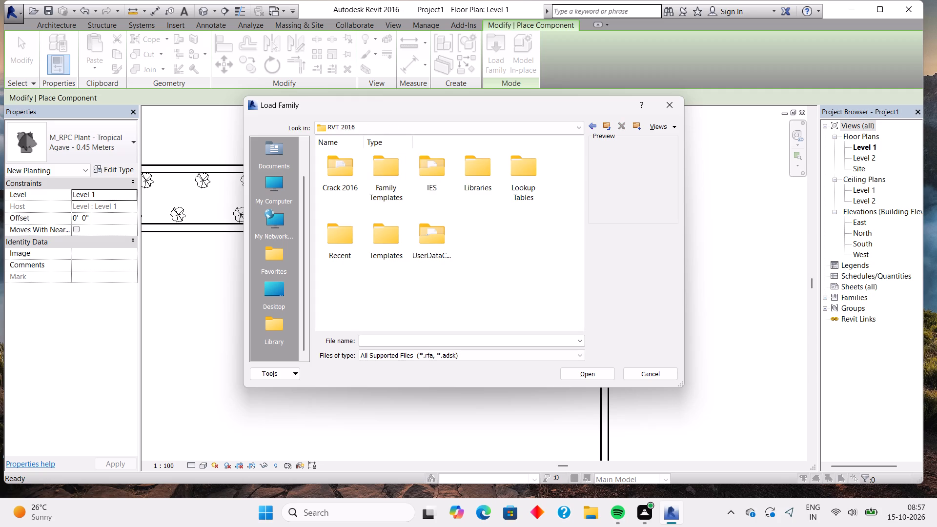
{"action": "left_click", "coordinate": [489, 161]}
{"action": "left_click", "coordinate": [485, 166]}
{"action": "double_click", "coordinate": [478, 175]}
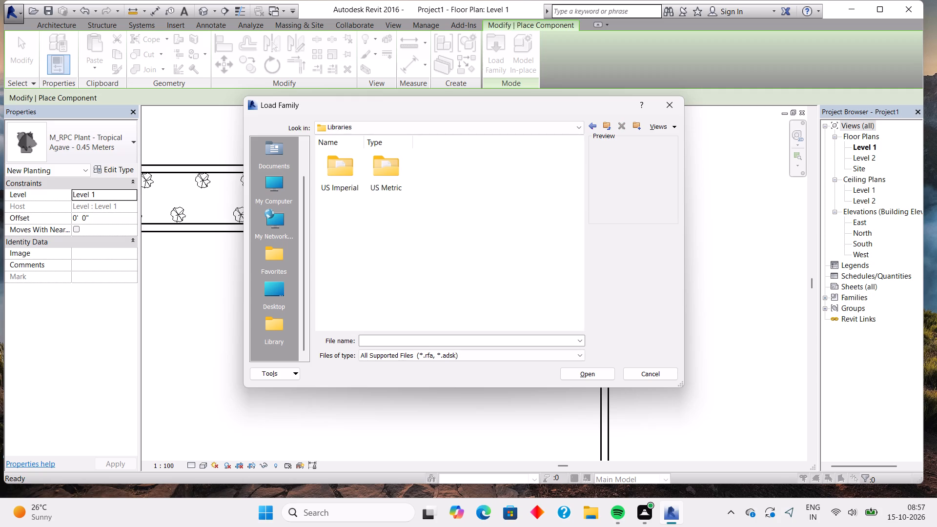
{"action": "double_click", "coordinate": [395, 186]}
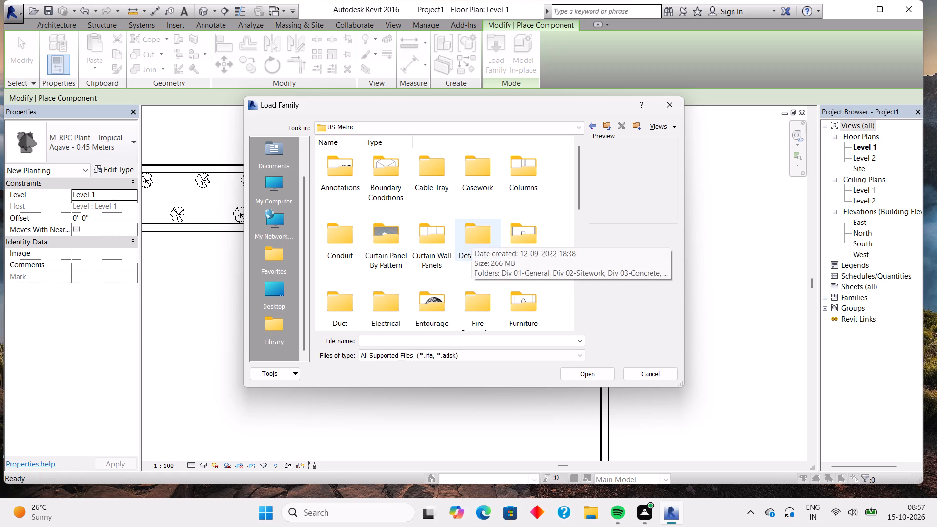
{"action": "scroll", "coordinate": [471, 233], "scroll_direction": "down", "scroll_amount": 2}
{"action": "scroll", "coordinate": [507, 204], "scroll_direction": "up", "scroll_amount": 1}
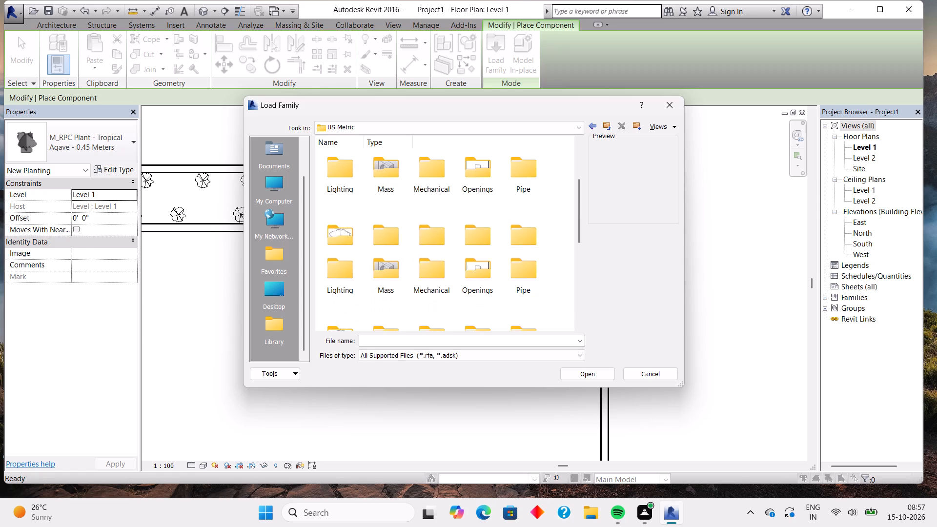
{"action": "double_click", "coordinate": [525, 204]}
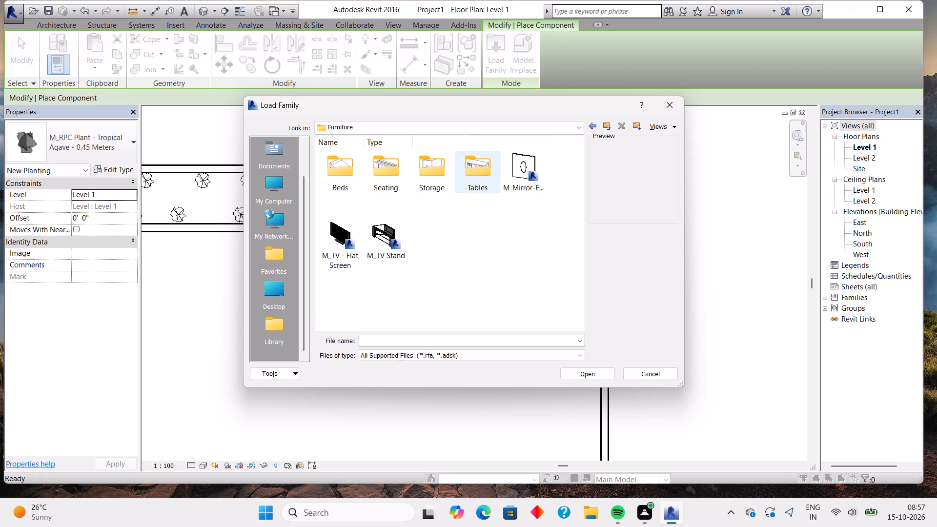
{"action": "double_click", "coordinate": [346, 171]}
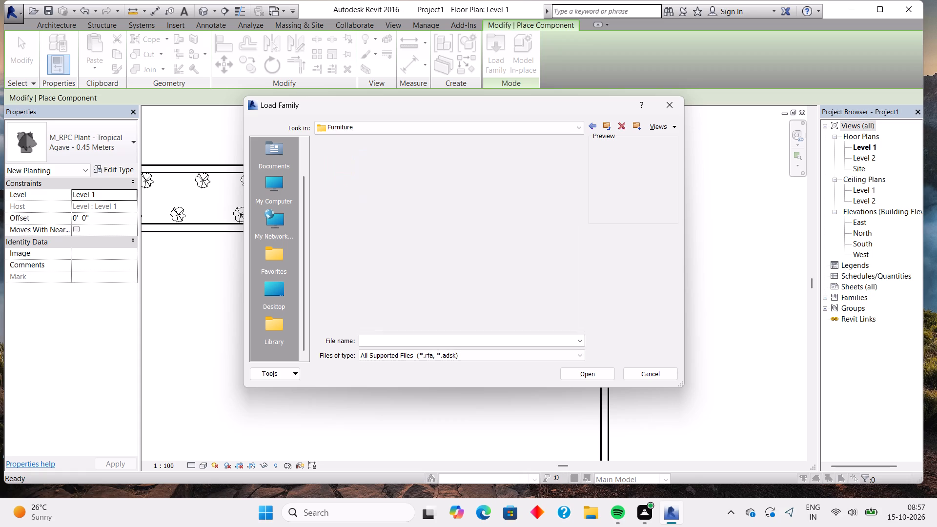
{"action": "double_click", "coordinate": [337, 174]}
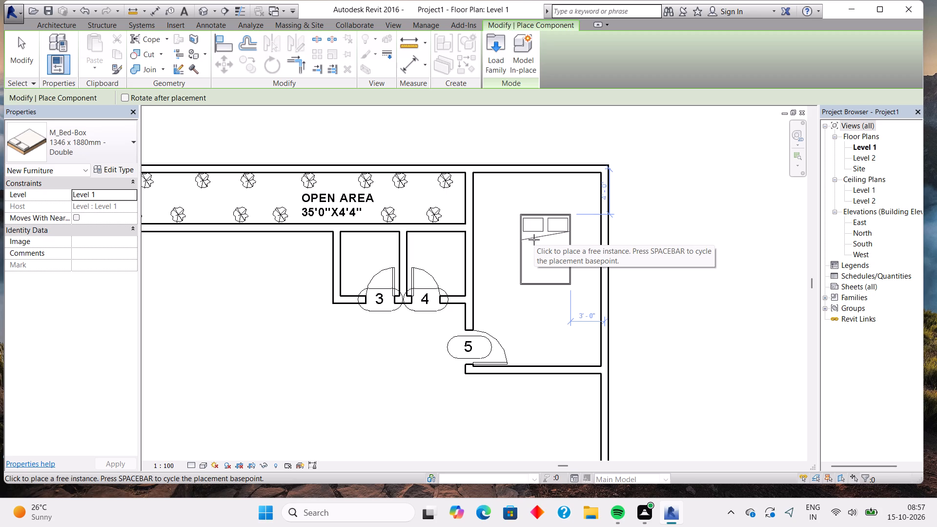
Place an M_Bed-Box 1346 x 1880mm - Double in the northeast room, headboard against the east wall, north edge aligned with the open area's south wall face.
{"action": "key", "text": "space"}
{"action": "key", "text": "space"}
{"action": "key", "text": "space"}
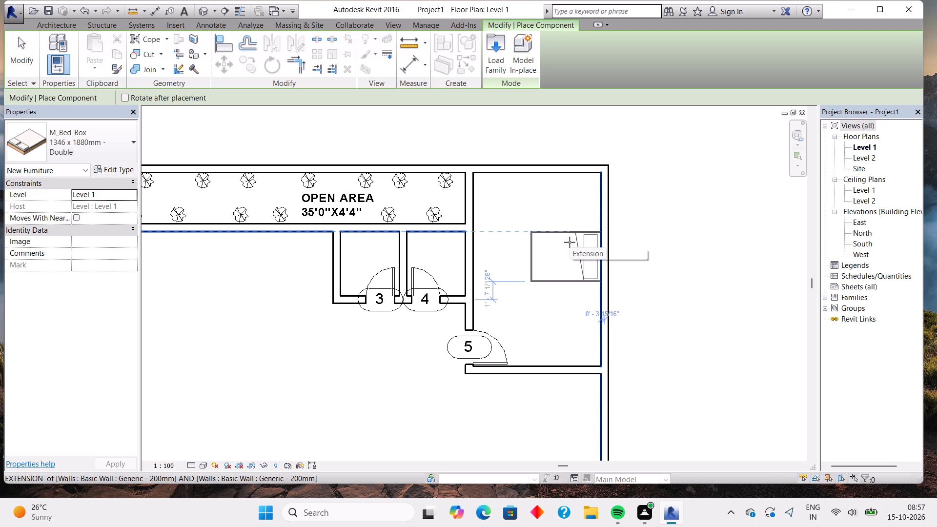
{"action": "left_click", "coordinate": [570, 242]}
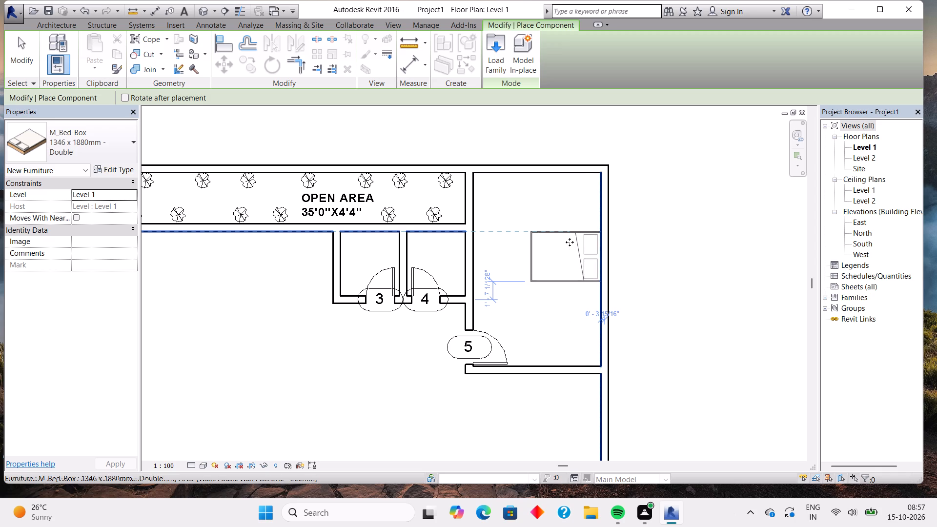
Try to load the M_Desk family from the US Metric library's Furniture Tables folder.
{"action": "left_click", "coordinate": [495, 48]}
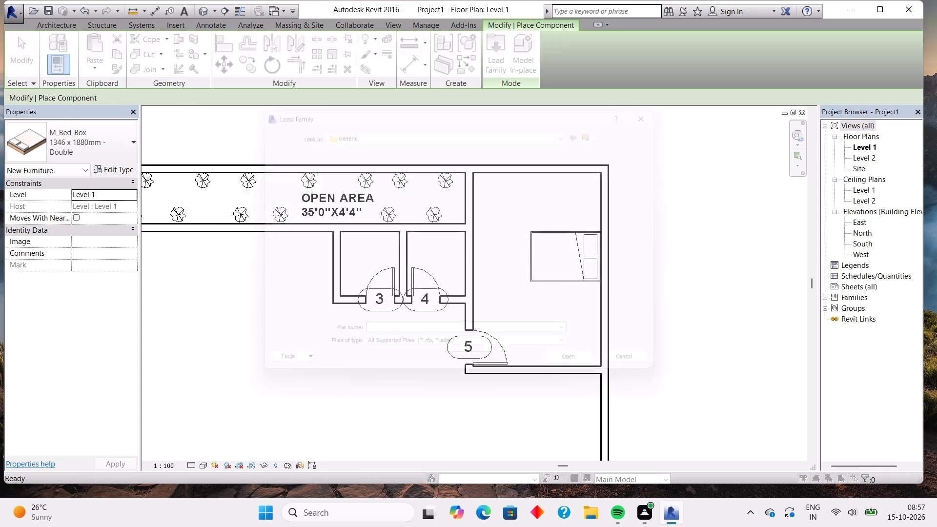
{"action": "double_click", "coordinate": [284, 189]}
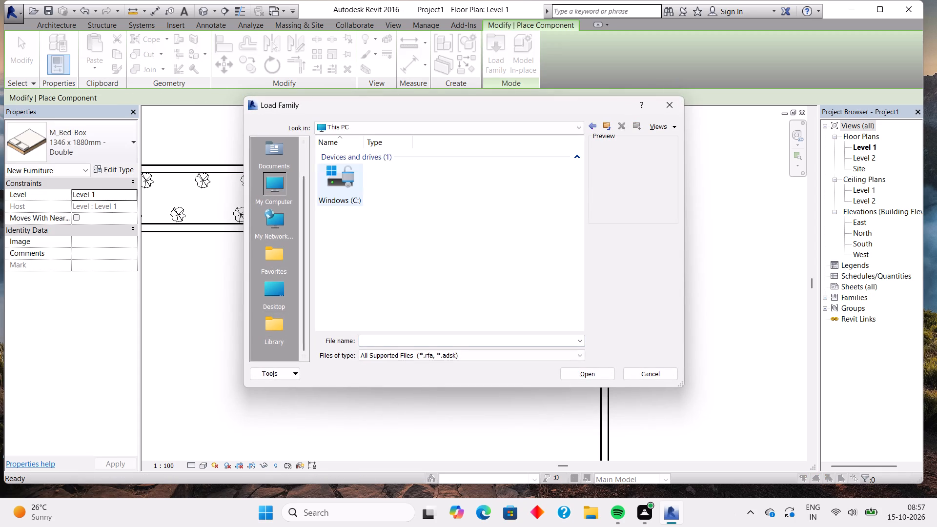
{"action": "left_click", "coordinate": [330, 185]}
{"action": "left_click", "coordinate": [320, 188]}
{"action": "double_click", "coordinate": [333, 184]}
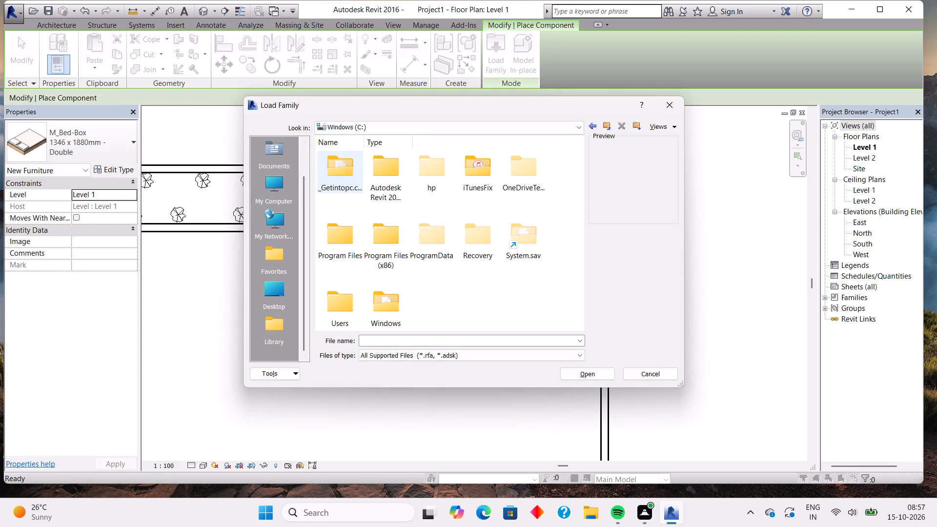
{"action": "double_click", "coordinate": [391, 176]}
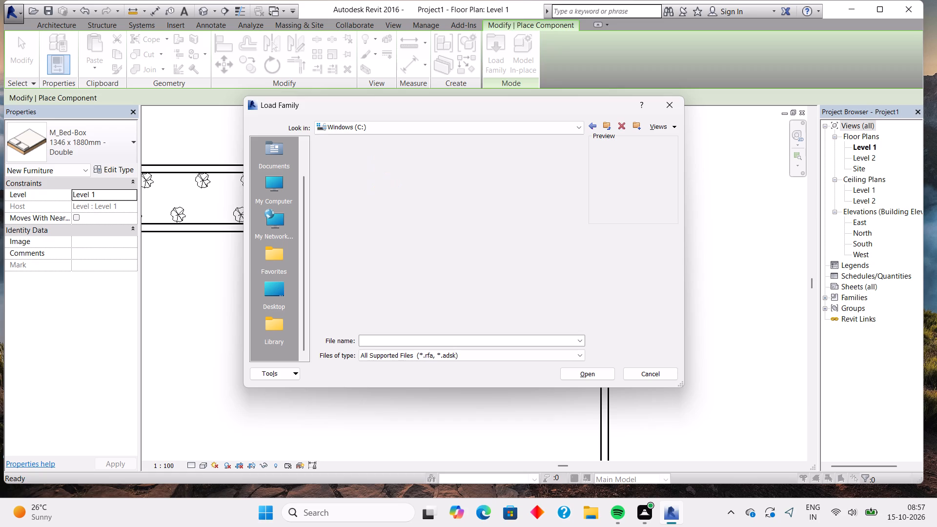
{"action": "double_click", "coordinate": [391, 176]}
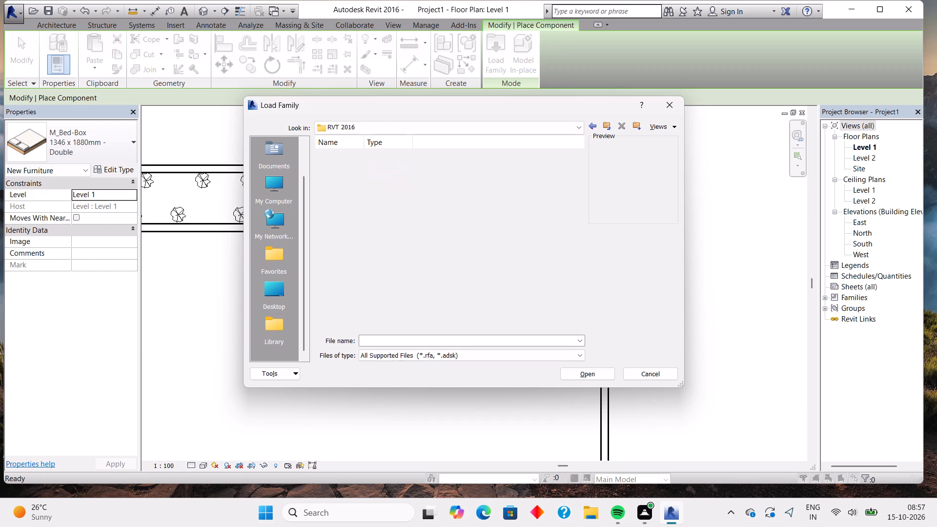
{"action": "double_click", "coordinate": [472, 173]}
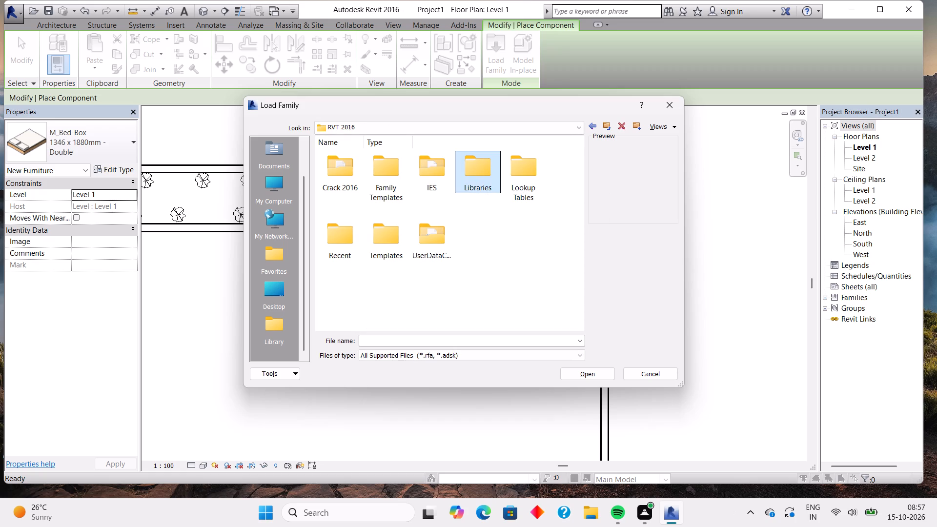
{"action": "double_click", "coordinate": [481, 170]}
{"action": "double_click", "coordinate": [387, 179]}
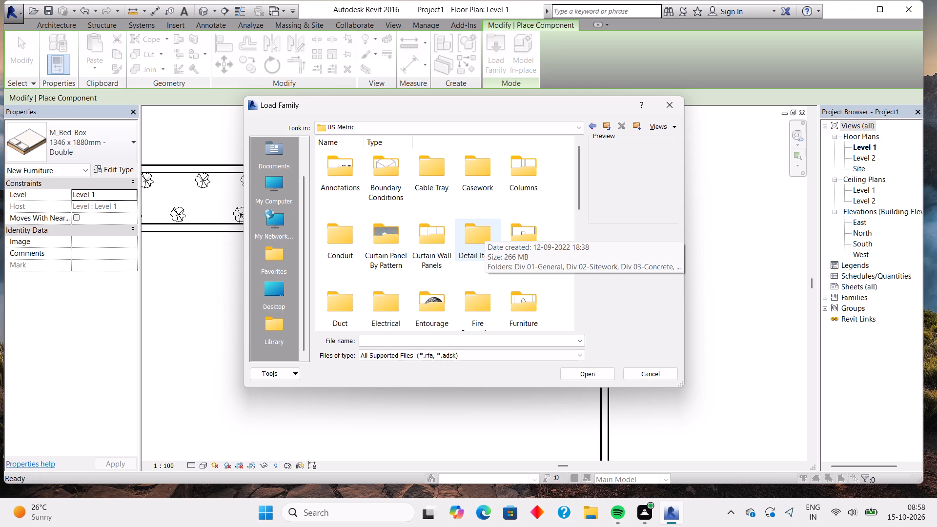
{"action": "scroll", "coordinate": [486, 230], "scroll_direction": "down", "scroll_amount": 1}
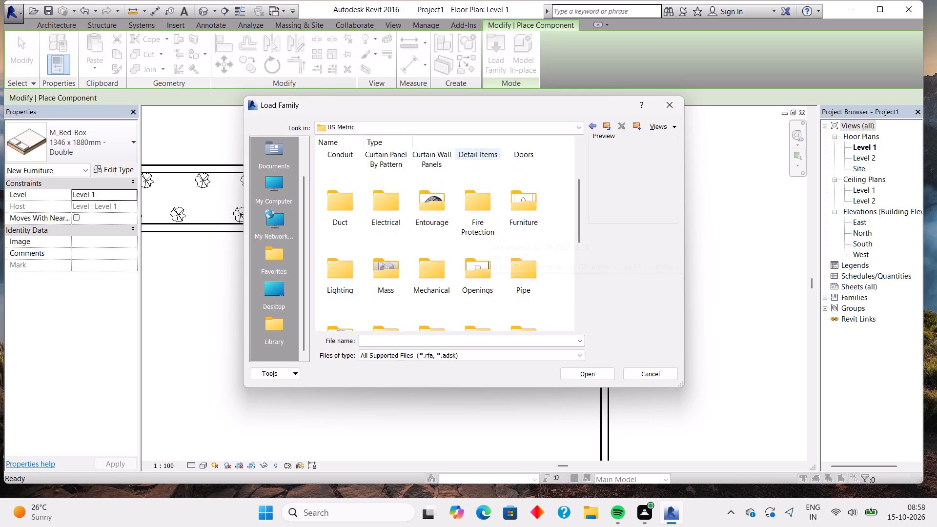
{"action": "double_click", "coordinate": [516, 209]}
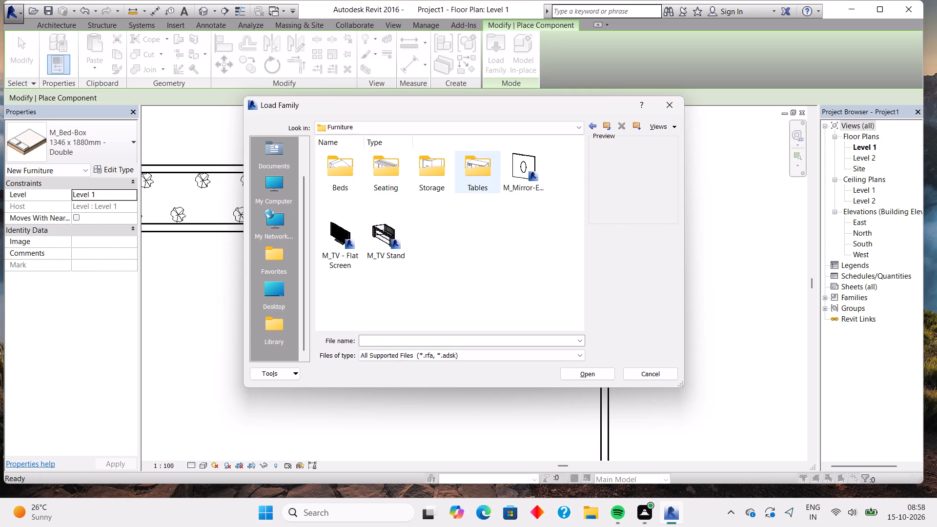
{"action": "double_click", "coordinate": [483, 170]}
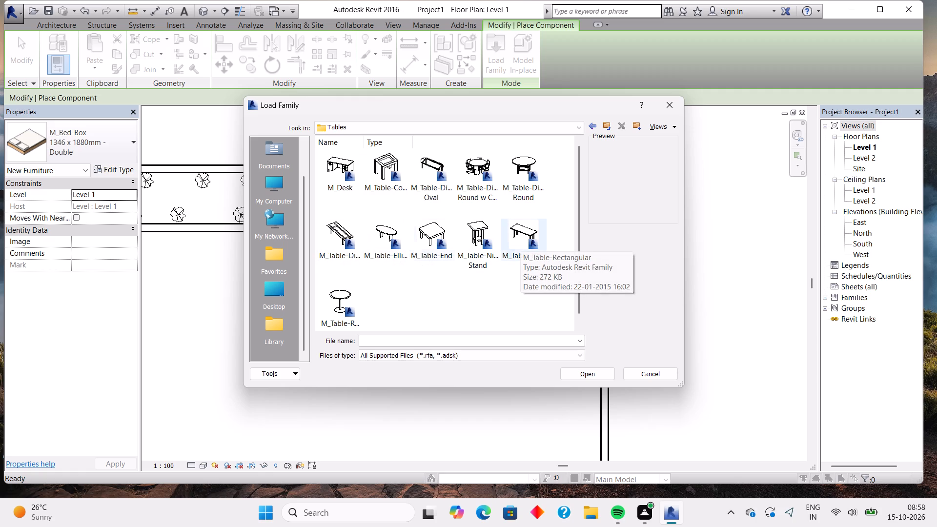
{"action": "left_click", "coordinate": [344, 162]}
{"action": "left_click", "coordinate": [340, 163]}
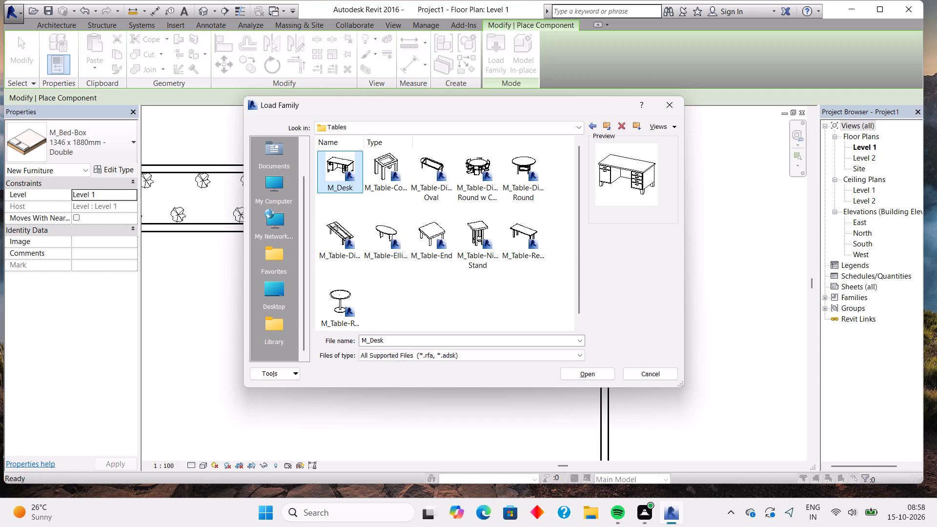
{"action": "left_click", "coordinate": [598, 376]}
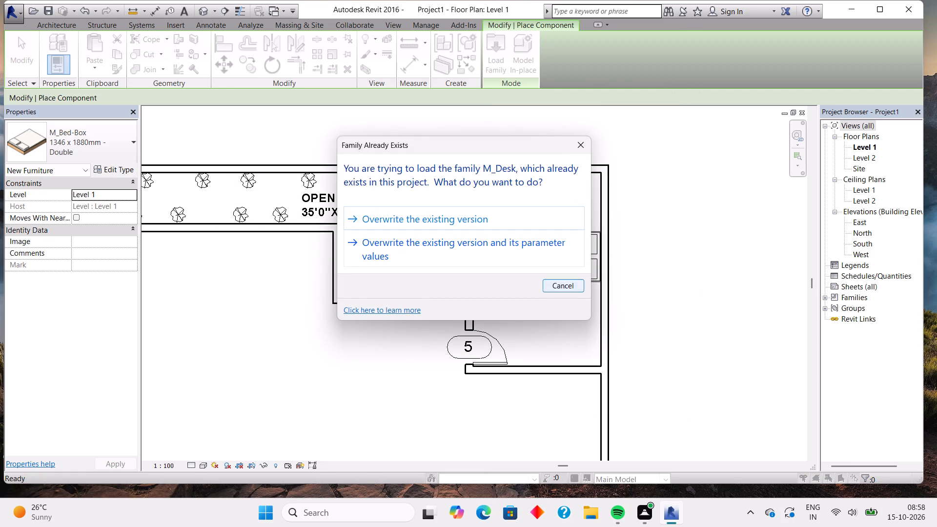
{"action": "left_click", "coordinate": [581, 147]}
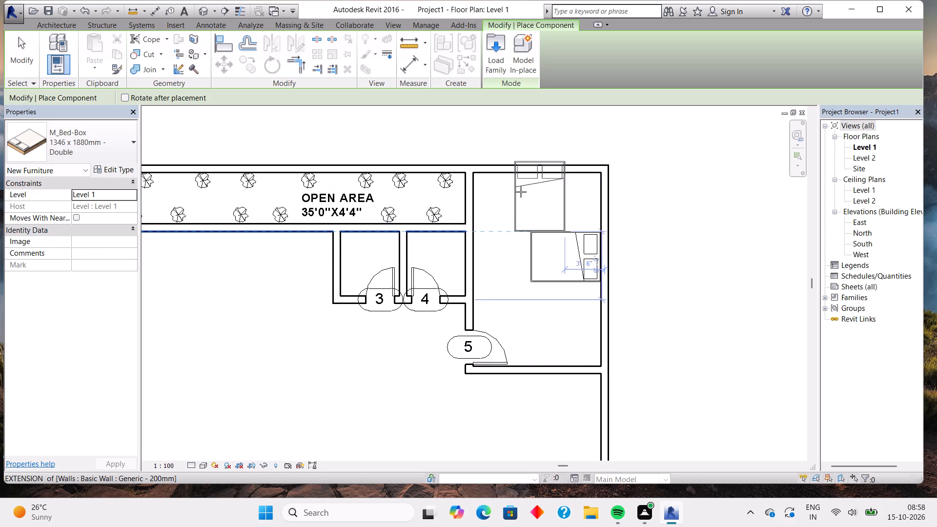
Place an M_Desk 1525 x 762mm against the northeast room's north wall, 4' 0" from the east wall's centreline.
{"action": "left_click", "coordinate": [102, 147]}
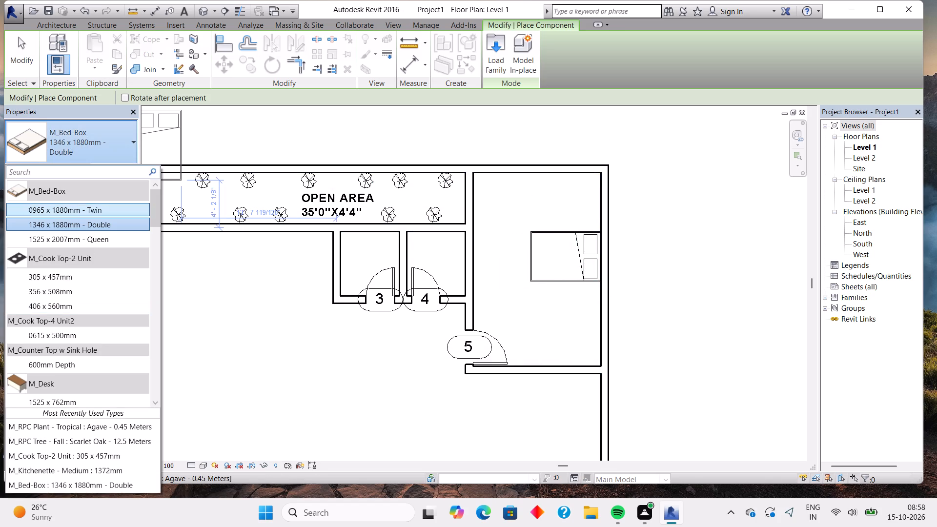
{"action": "left_click", "coordinate": [56, 384]}
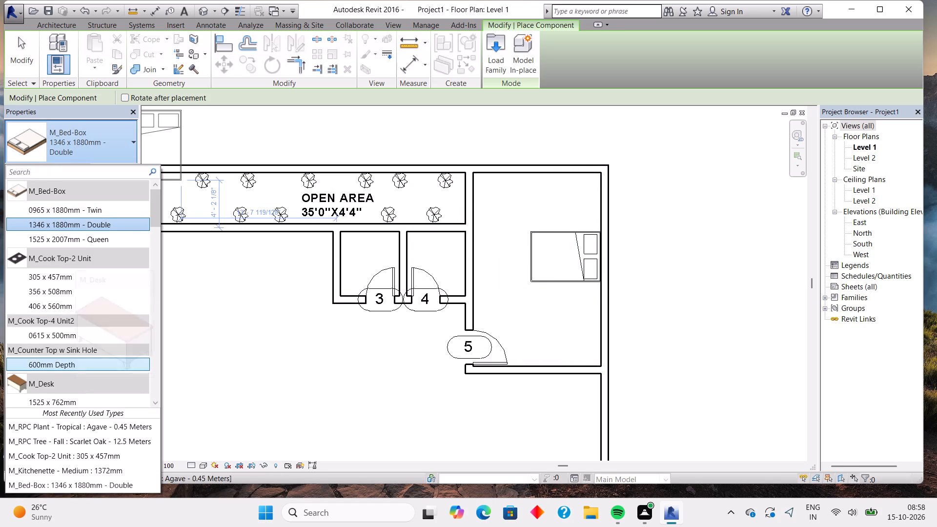
{"action": "left_click", "coordinate": [69, 402]}
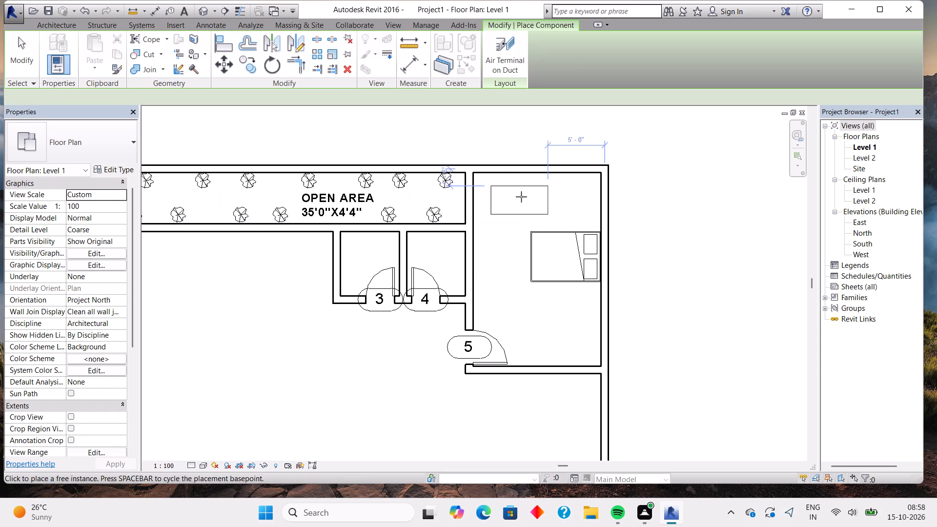
{"action": "left_click", "coordinate": [532, 189]}
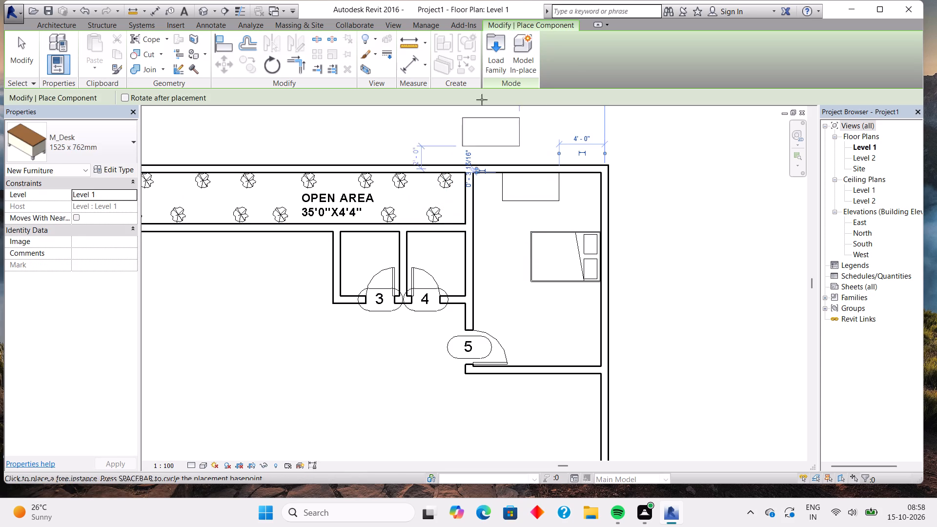
Load the M_TV Stand family from the US Metric library's Furniture folder.
{"action": "left_click", "coordinate": [496, 56]}
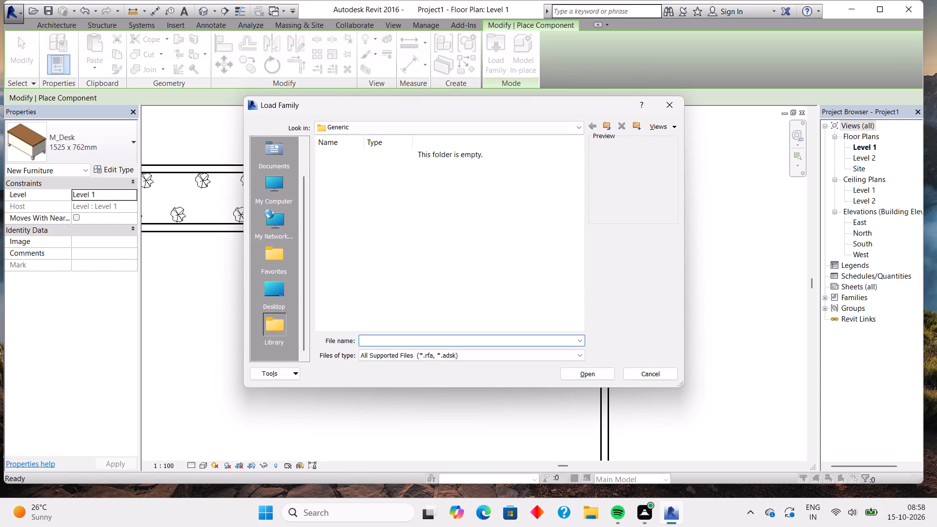
{"action": "double_click", "coordinate": [282, 181]}
{"action": "double_click", "coordinate": [346, 189]}
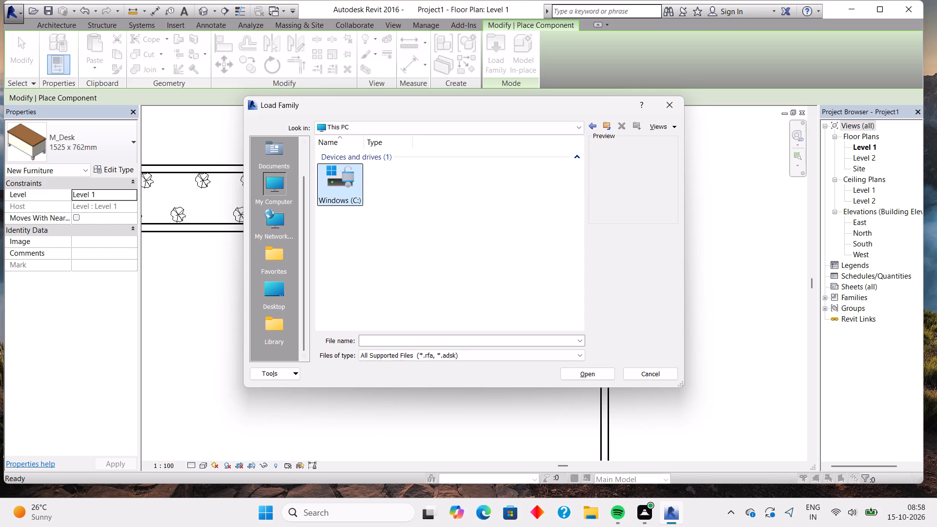
{"action": "double_click", "coordinate": [339, 187]}
{"action": "double_click", "coordinate": [339, 185]}
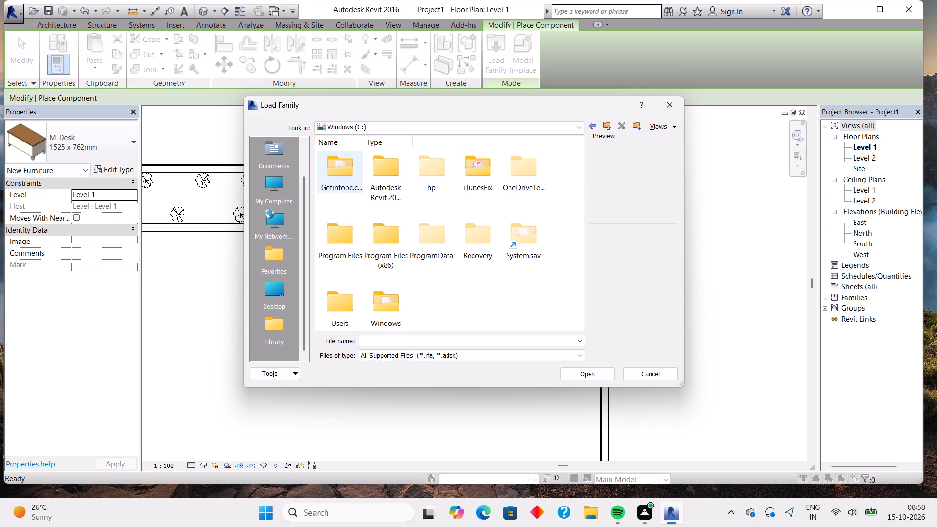
{"action": "double_click", "coordinate": [393, 180]}
{"action": "double_click", "coordinate": [387, 176]}
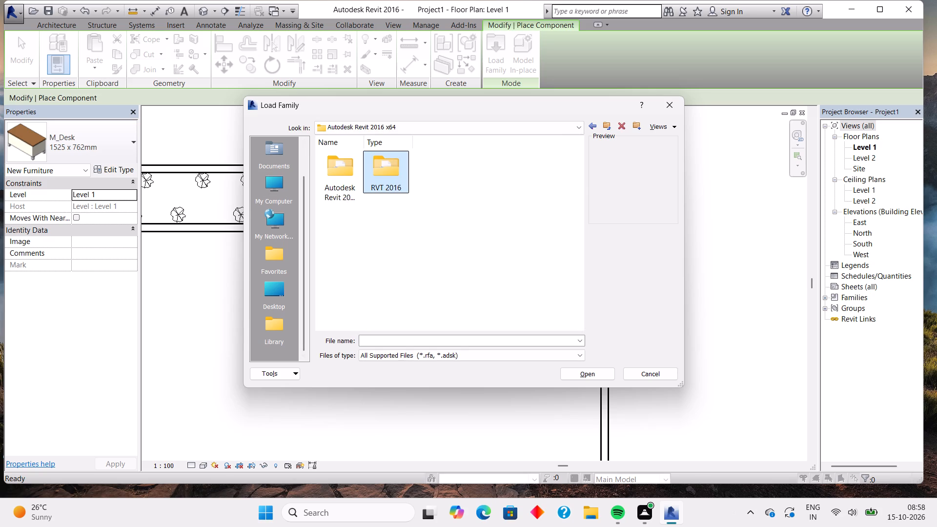
{"action": "double_click", "coordinate": [387, 174]}
{"action": "left_click", "coordinate": [387, 174]}
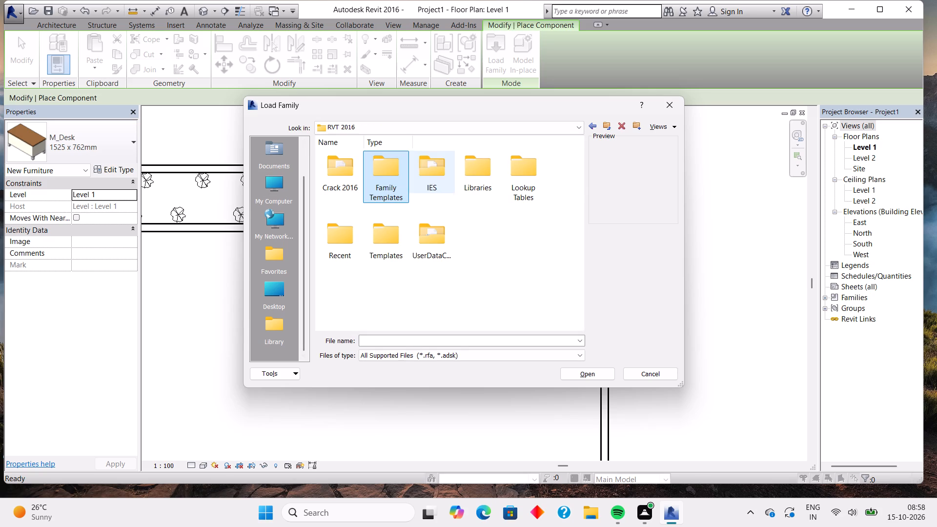
{"action": "double_click", "coordinate": [476, 168]}
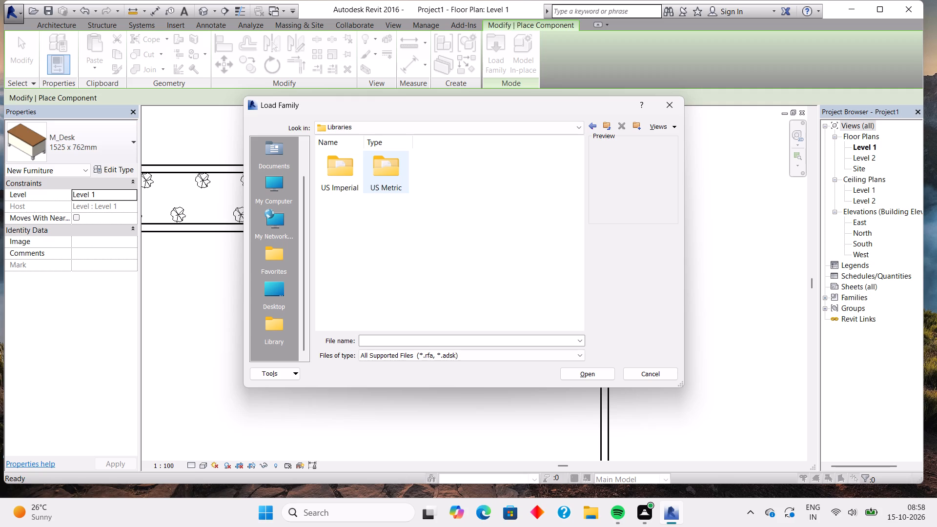
{"action": "double_click", "coordinate": [389, 168]}
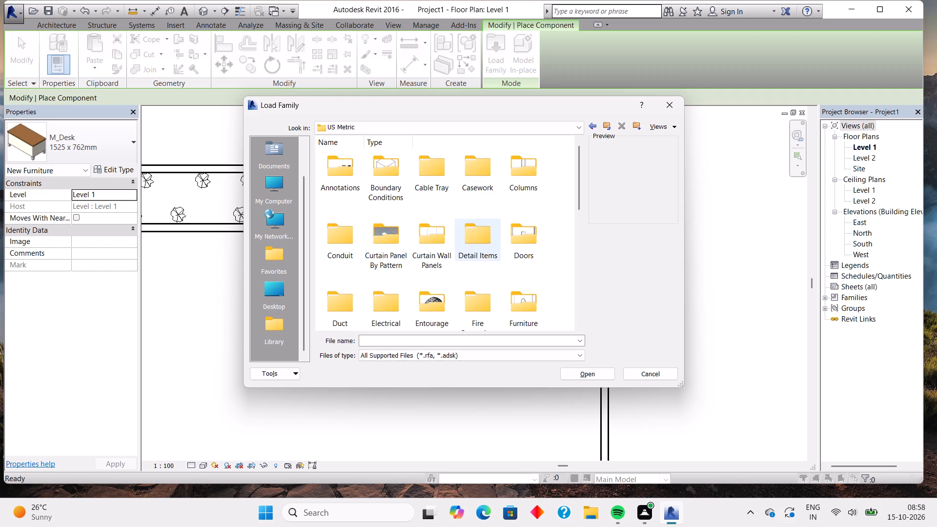
{"action": "double_click", "coordinate": [515, 308]}
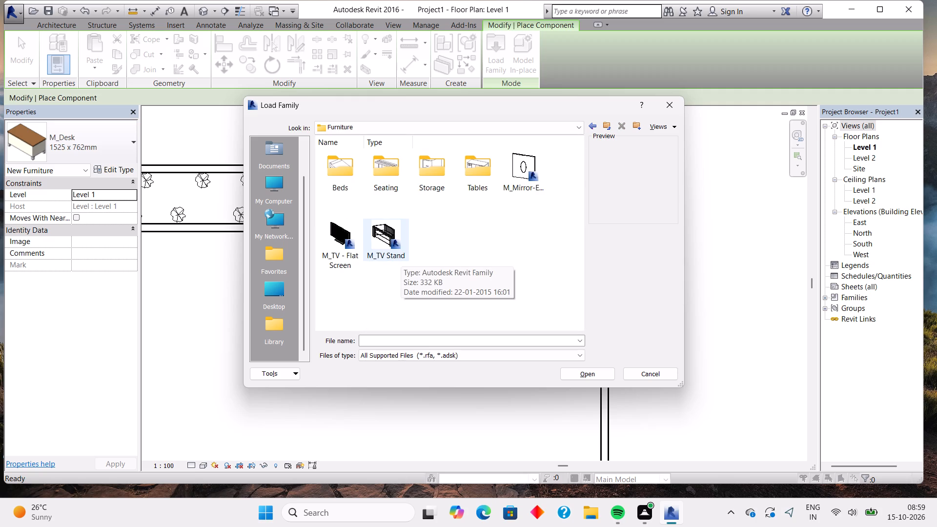
{"action": "left_click", "coordinate": [380, 241]}
{"action": "left_click", "coordinate": [380, 241]}
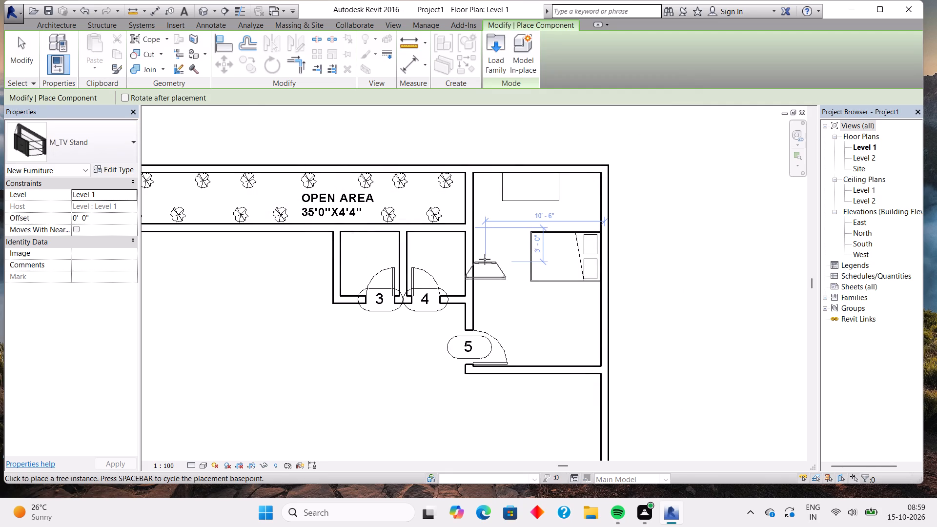
Place the M_TV Stand, rotated to face the bed, against the northeast room's west wall, in line with the bed's centre.
{"action": "key", "text": "space"}
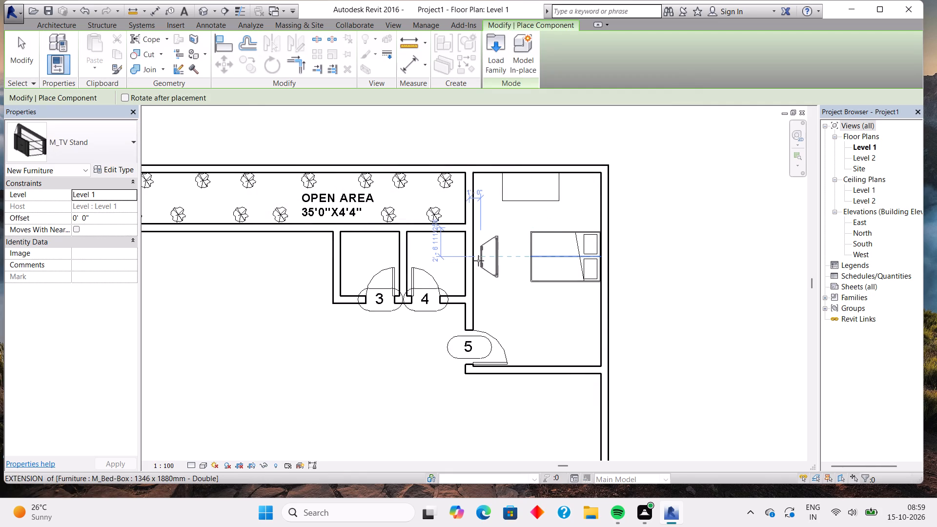
{"action": "left_click", "coordinate": [477, 260]}
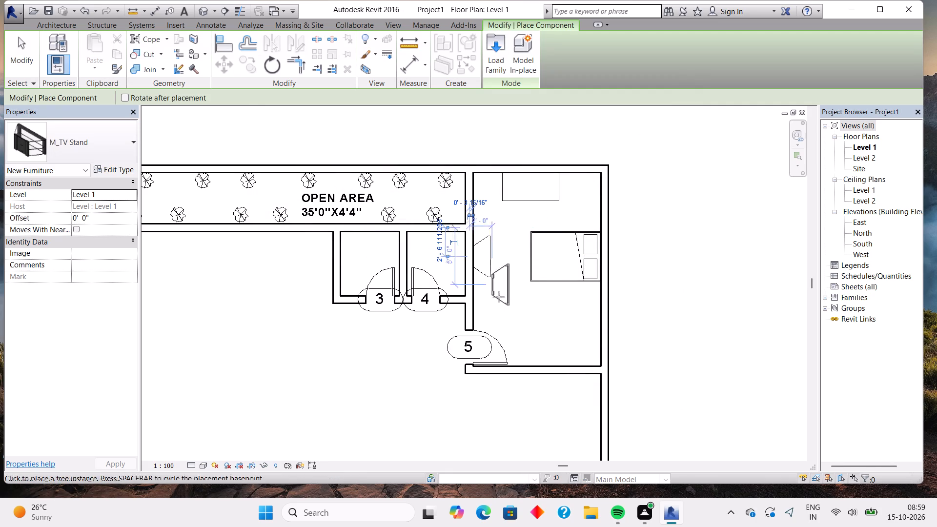
{"action": "key", "text": "Escape"}
{"action": "key", "text": "Escape"}
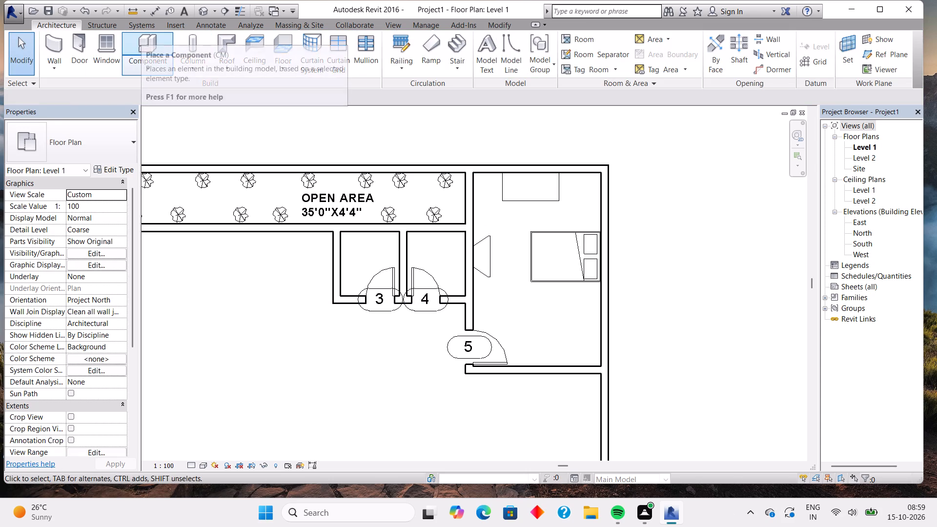
Load the M_TV - Flat Screen component family from the US Metric library's Furniture folder.
{"action": "left_click_drag", "start_coordinate": [159, 38], "coordinate": [149, 28]}
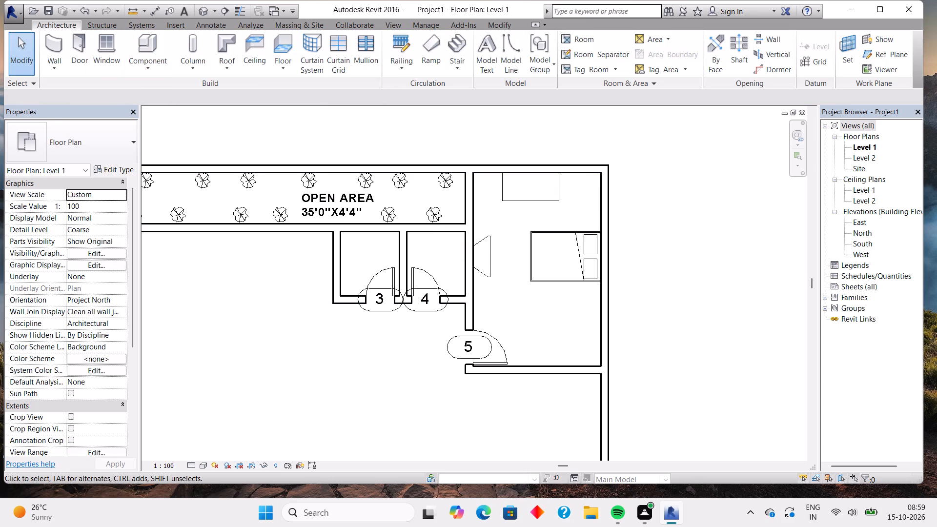
{"action": "left_click", "coordinate": [149, 41]}
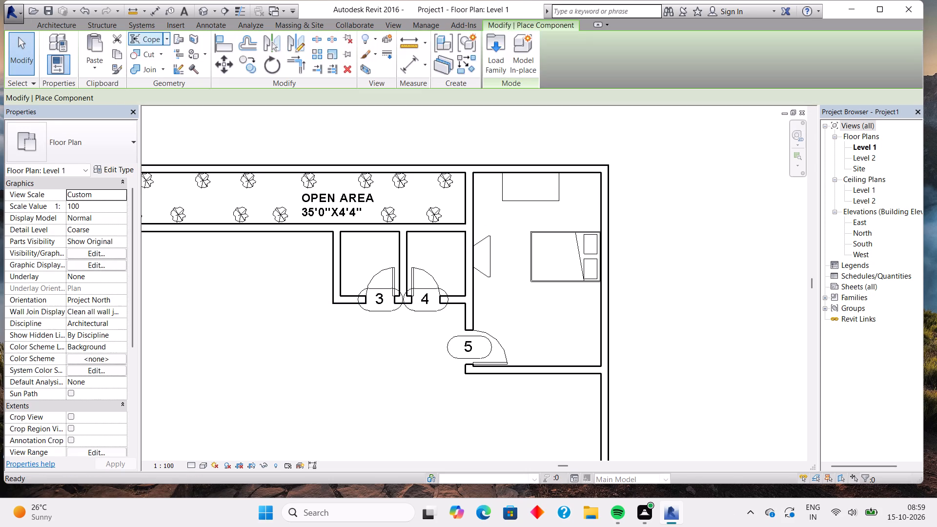
{"action": "left_click", "coordinate": [498, 45]}
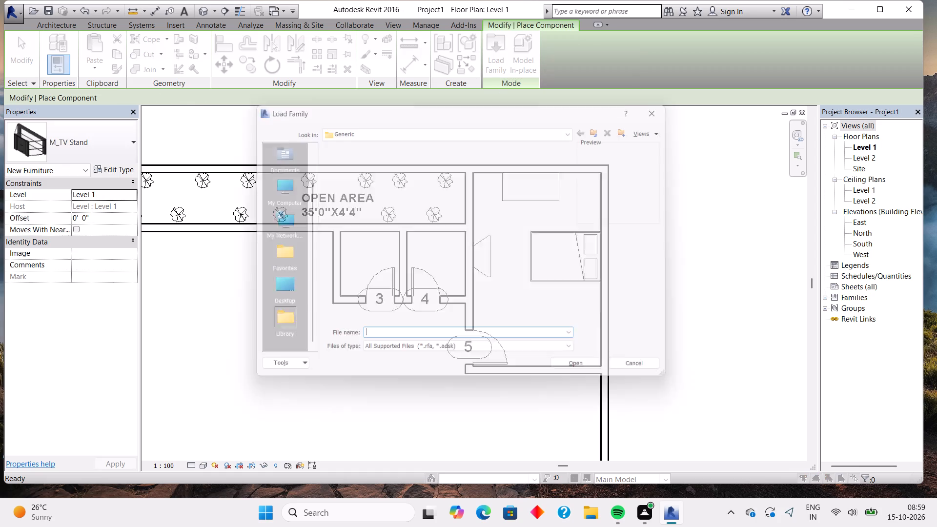
{"action": "double_click", "coordinate": [280, 196]}
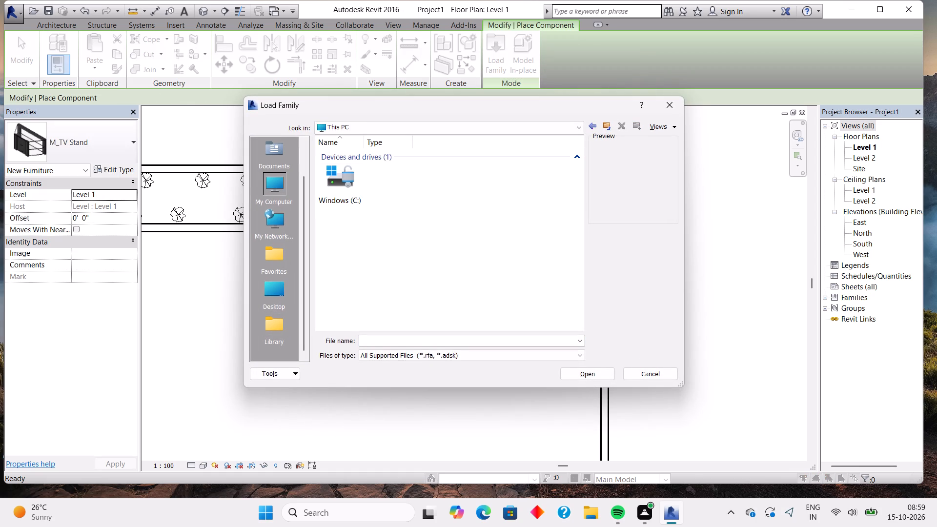
{"action": "double_click", "coordinate": [353, 177]}
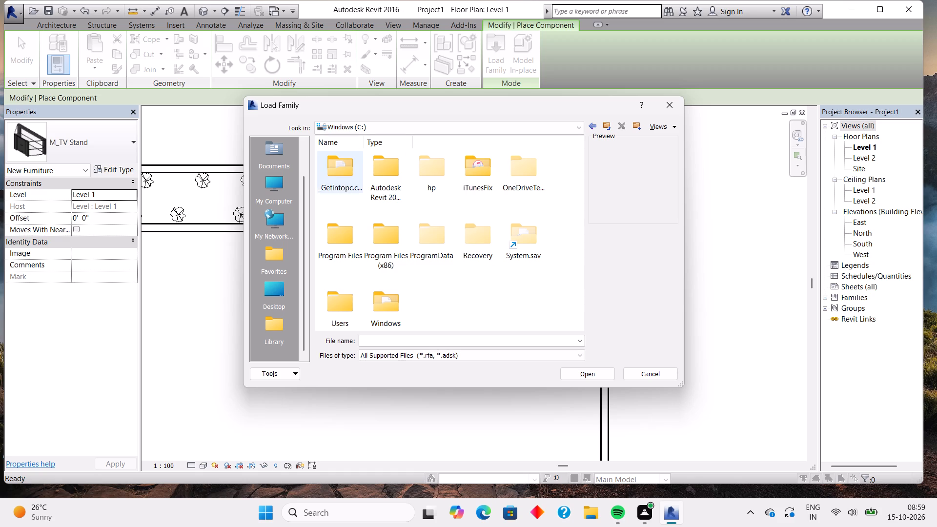
{"action": "double_click", "coordinate": [392, 171]}
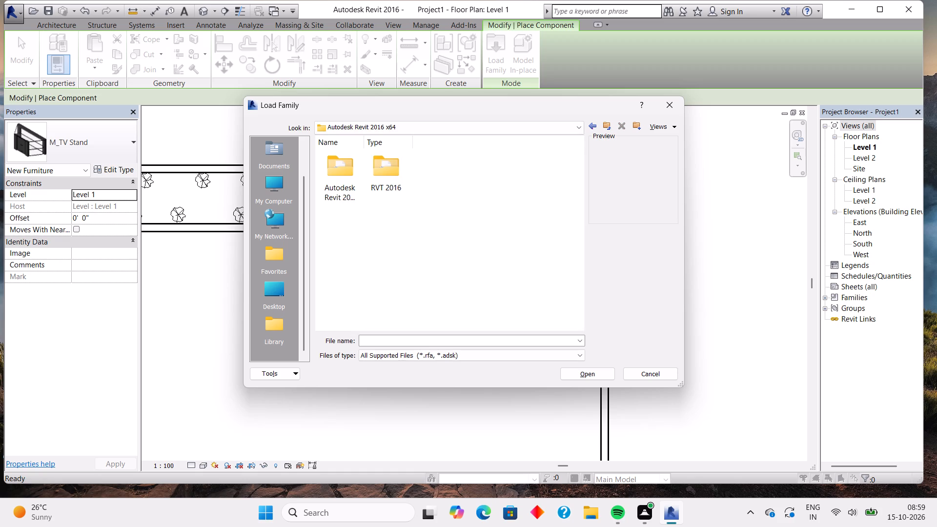
{"action": "double_click", "coordinate": [384, 179]}
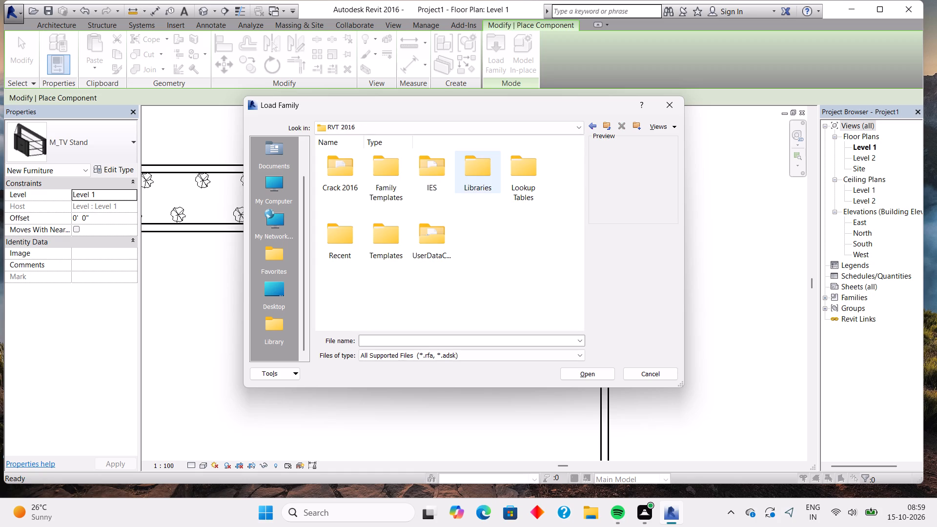
{"action": "double_click", "coordinate": [470, 171]}
{"action": "double_click", "coordinate": [406, 180]}
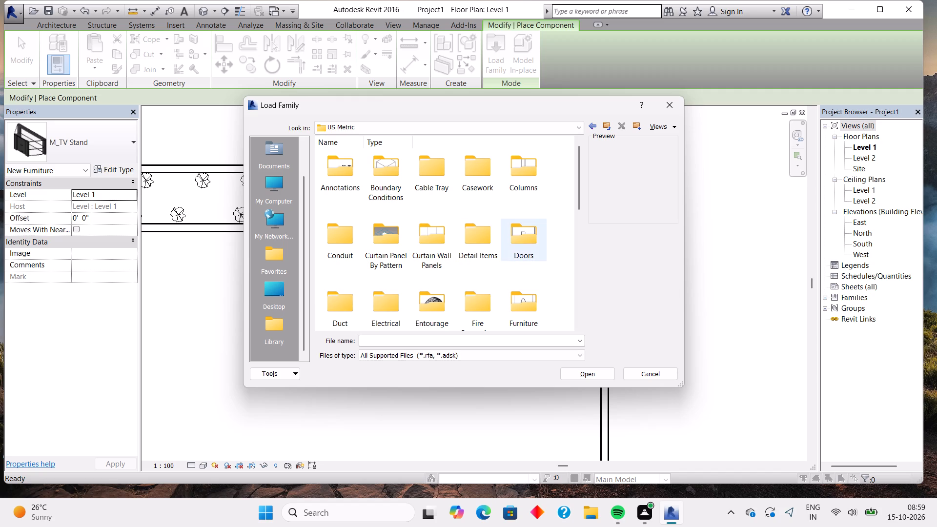
{"action": "double_click", "coordinate": [512, 298]}
{"action": "double_click", "coordinate": [511, 291]}
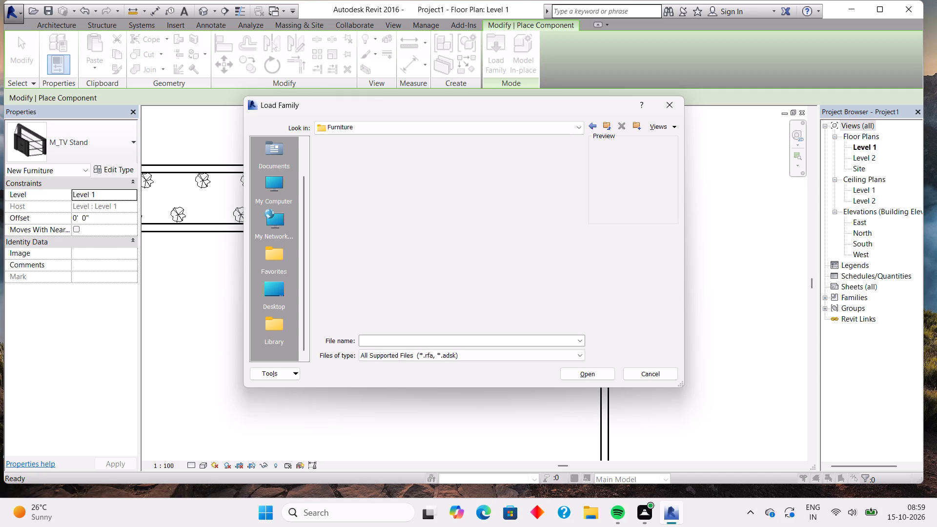
{"action": "double_click", "coordinate": [342, 235]}
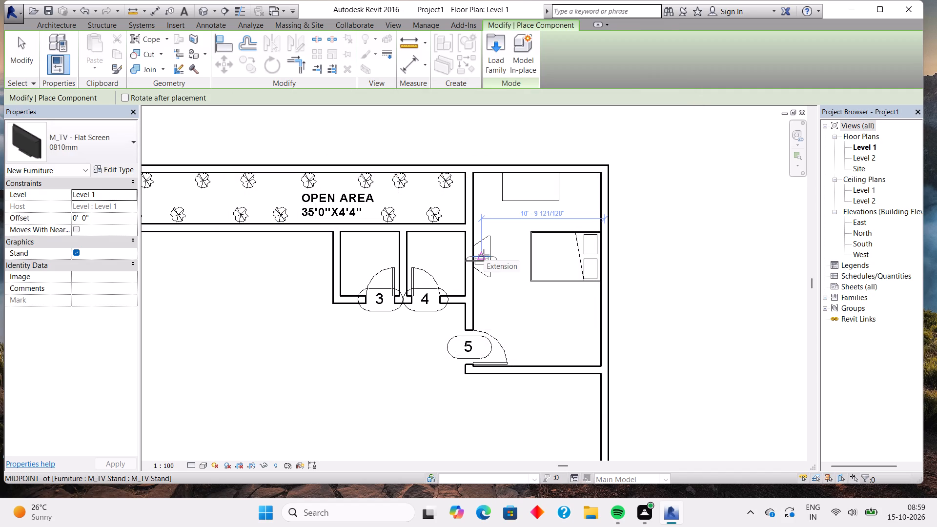
Place an M_TV - Flat Screen 0810mm on the TV stand, rotated to face the bed and centred on the stand.
{"action": "key", "text": "space"}
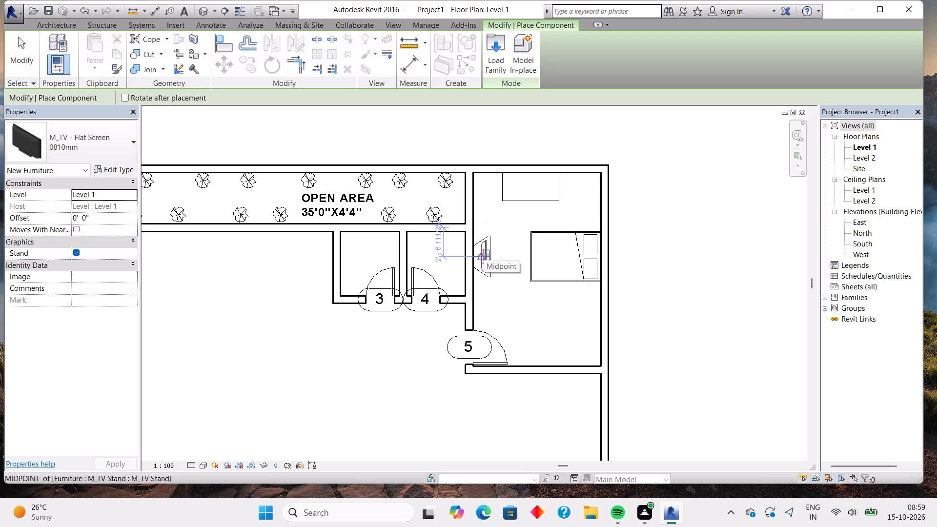
{"action": "left_click", "coordinate": [484, 255]}
{"action": "key", "text": "Escape"}
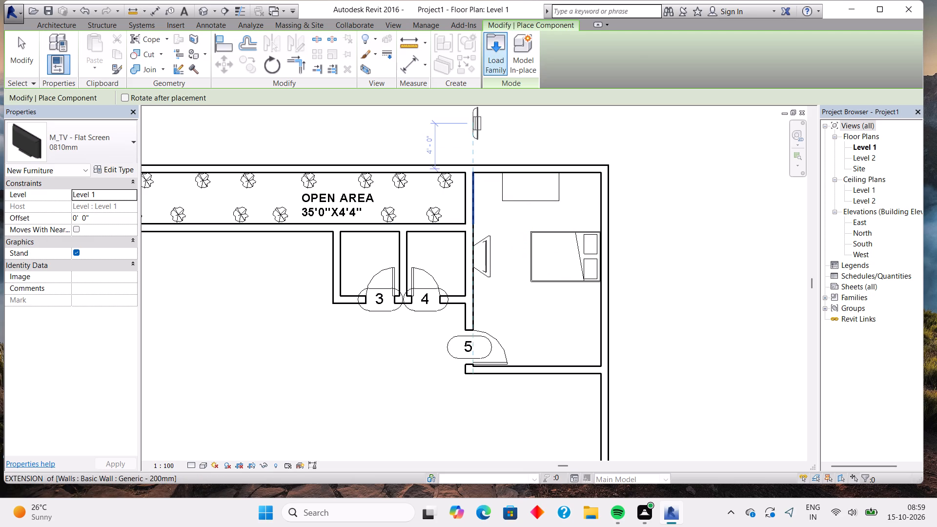
Load the M_Chair-Executive family from the US Metric library's Furniture Seating folder.
{"action": "left_click", "coordinate": [496, 56]}
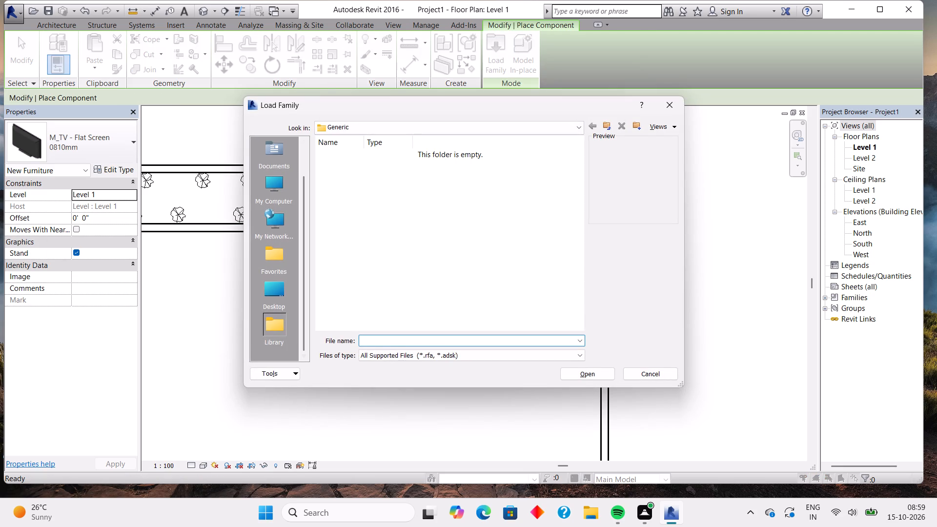
{"action": "double_click", "coordinate": [275, 193]}
{"action": "double_click", "coordinate": [334, 184]}
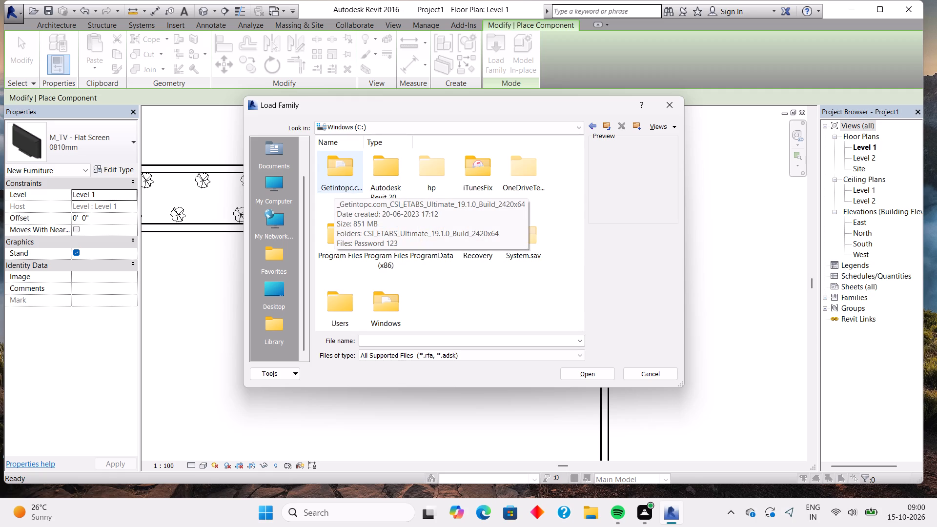
{"action": "double_click", "coordinate": [382, 175]}
{"action": "double_click", "coordinate": [401, 180]}
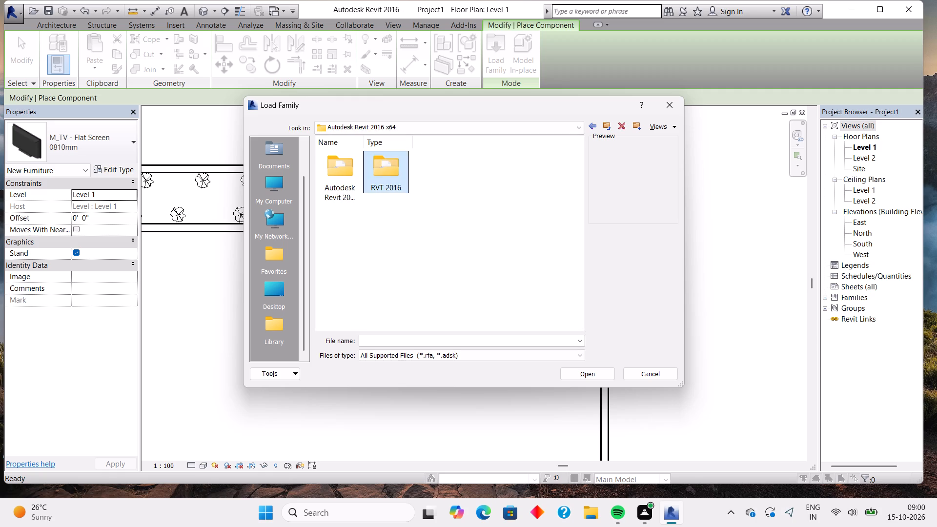
{"action": "double_click", "coordinate": [484, 172]}
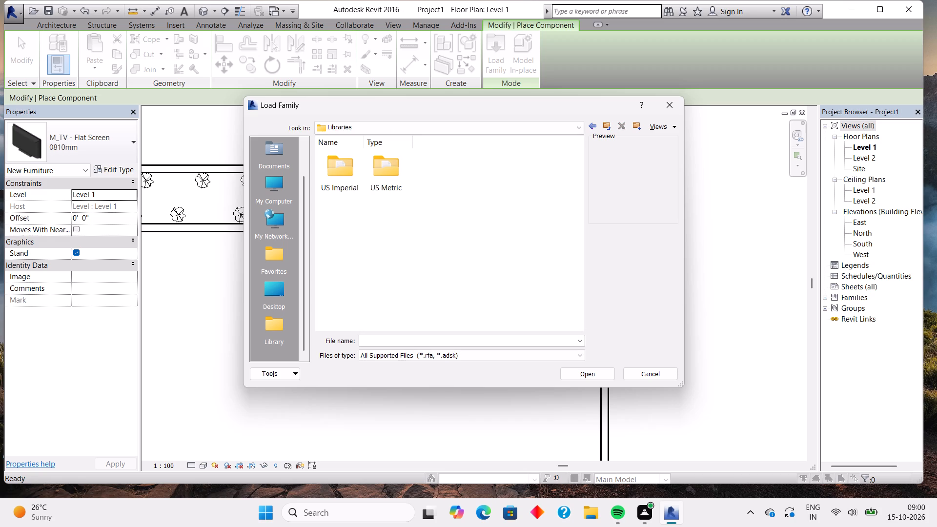
{"action": "double_click", "coordinate": [391, 176]}
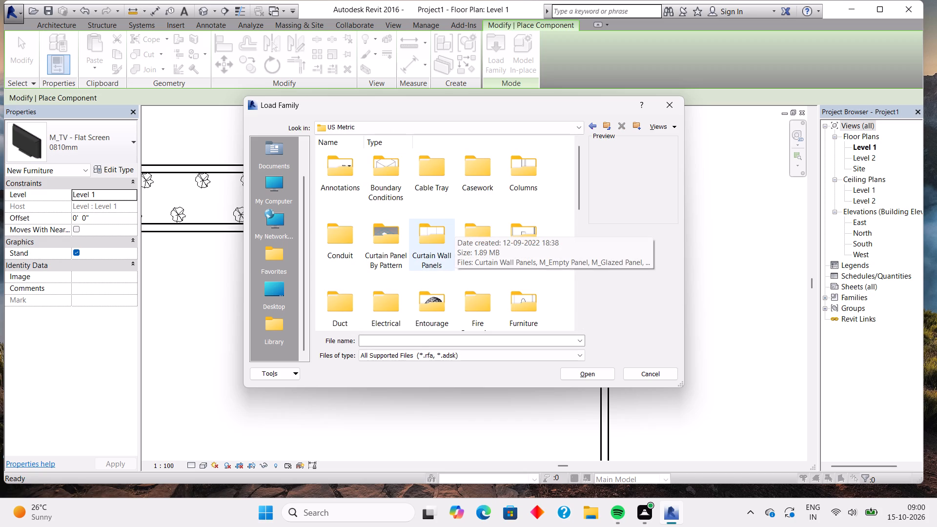
{"action": "scroll", "coordinate": [489, 284], "scroll_direction": "down", "scroll_amount": 1}
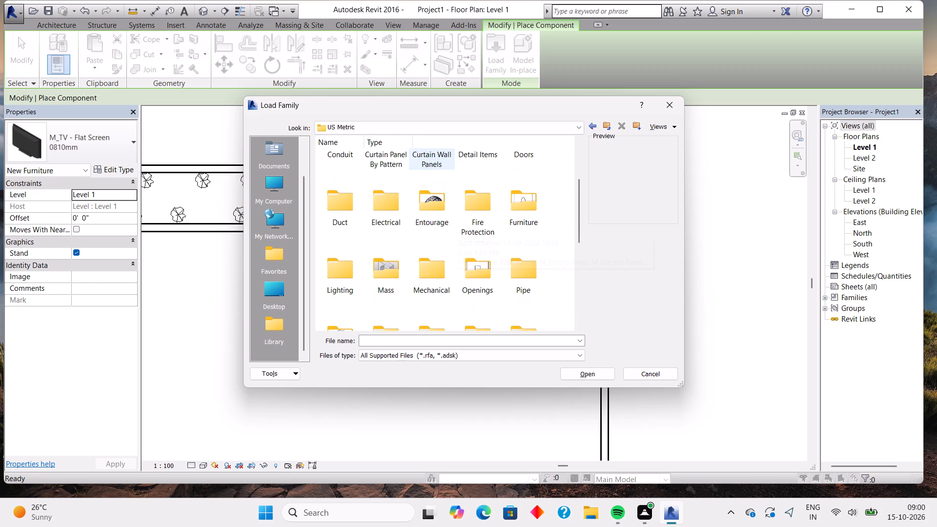
{"action": "scroll", "coordinate": [489, 284], "scroll_direction": "down", "scroll_amount": 1}
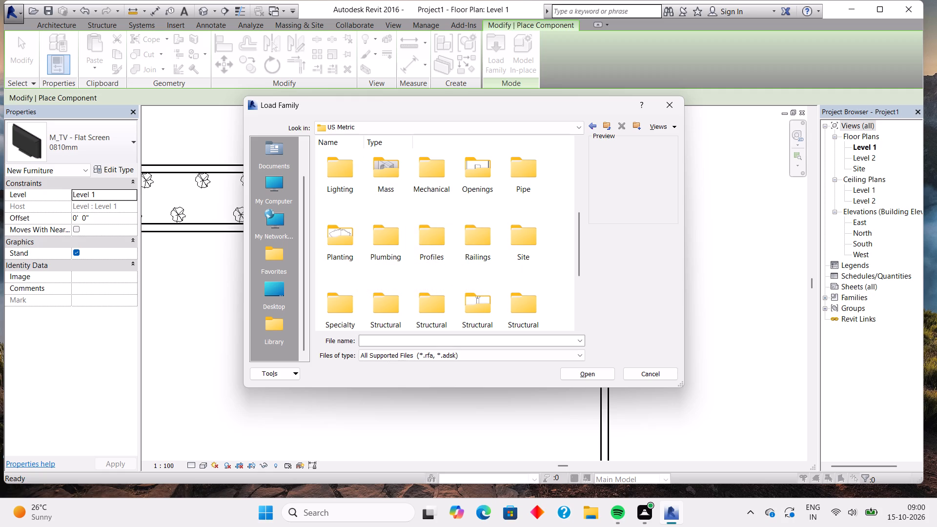
{"action": "scroll", "coordinate": [455, 210], "scroll_direction": "up", "scroll_amount": 1}
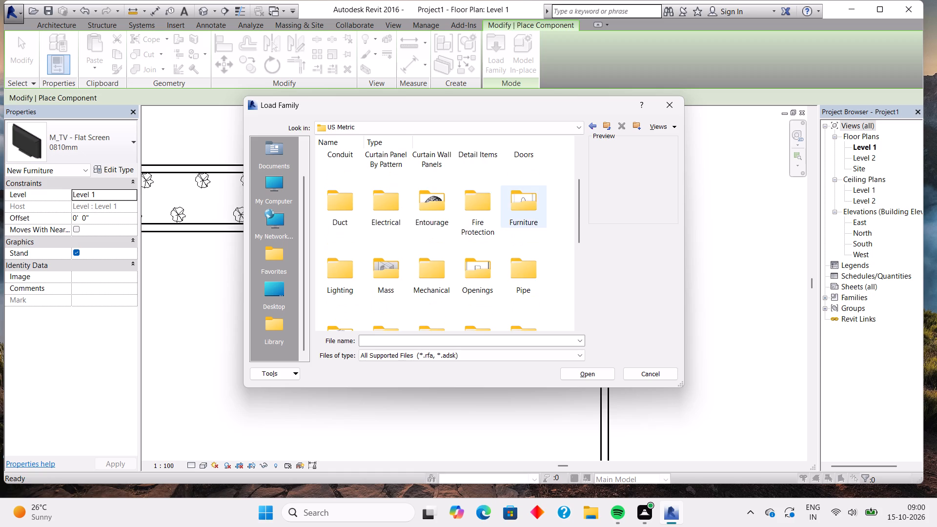
{"action": "double_click", "coordinate": [509, 210]}
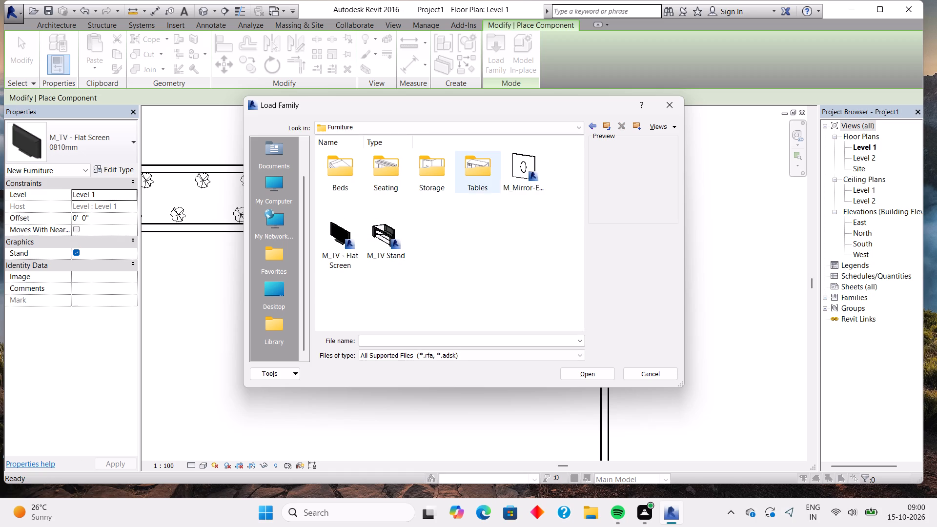
{"action": "double_click", "coordinate": [389, 179]}
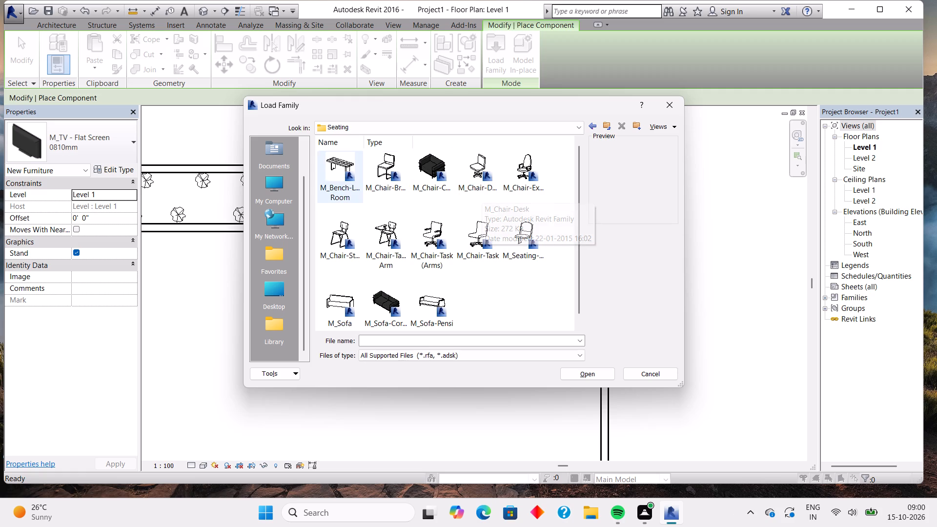
{"action": "double_click", "coordinate": [523, 163]}
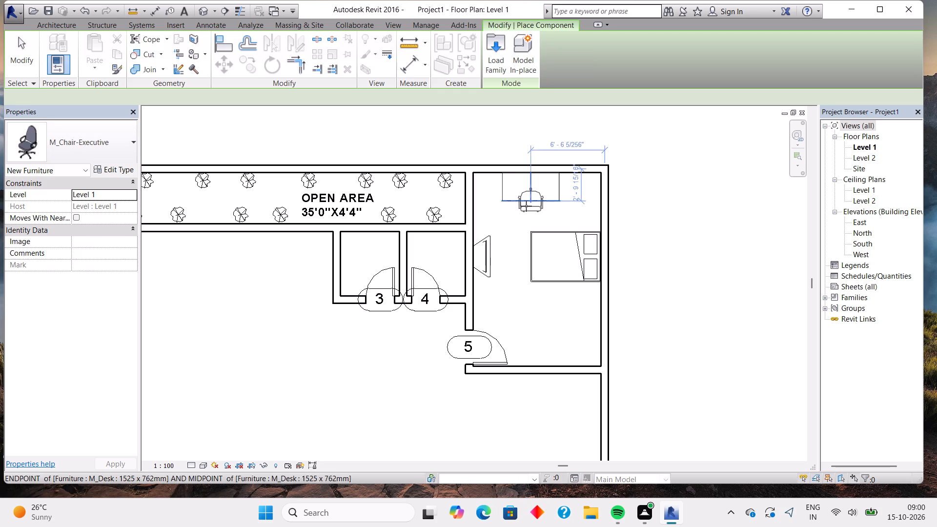
Place an M_Chair-Executive just south of the desk in the northeast bedroom, centred on the desk's width.
{"action": "left_click", "coordinate": [529, 215]}
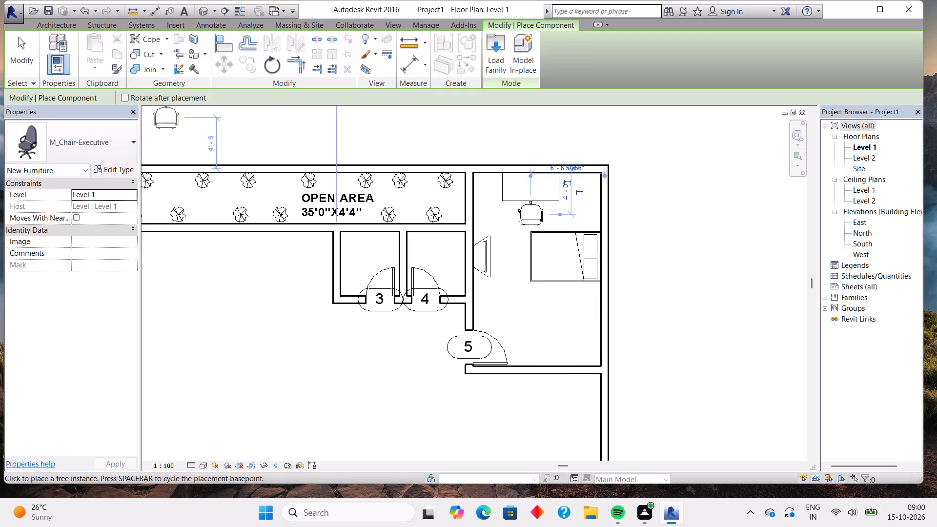
Browse to the US Metric library's Furniture Storage folder to load a storage furniture family.
{"action": "left_click", "coordinate": [493, 49]}
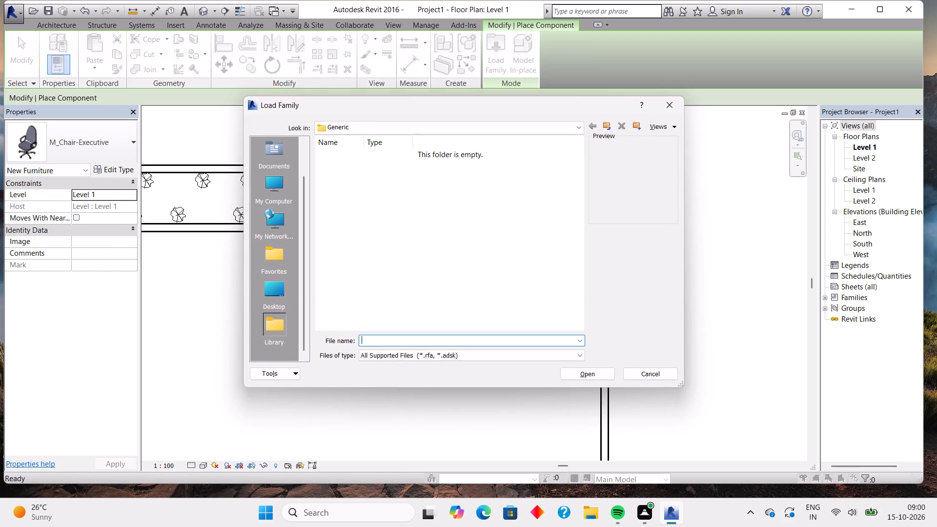
{"action": "double_click", "coordinate": [275, 190]}
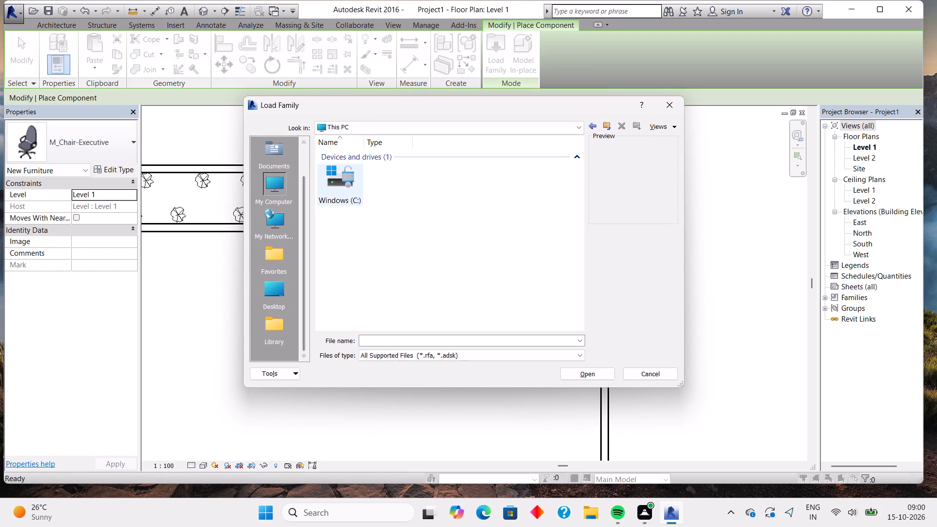
{"action": "double_click", "coordinate": [342, 189]}
{"action": "double_click", "coordinate": [381, 179]}
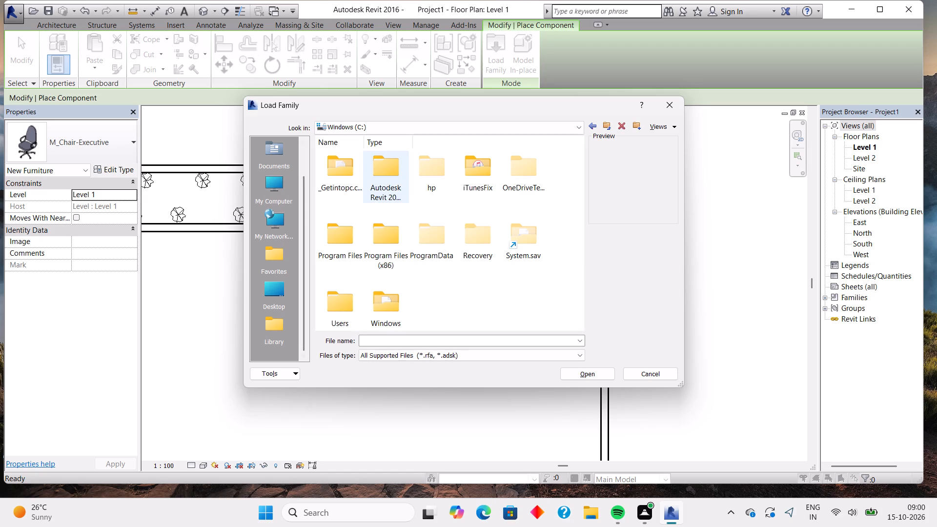
{"action": "double_click", "coordinate": [400, 170]}
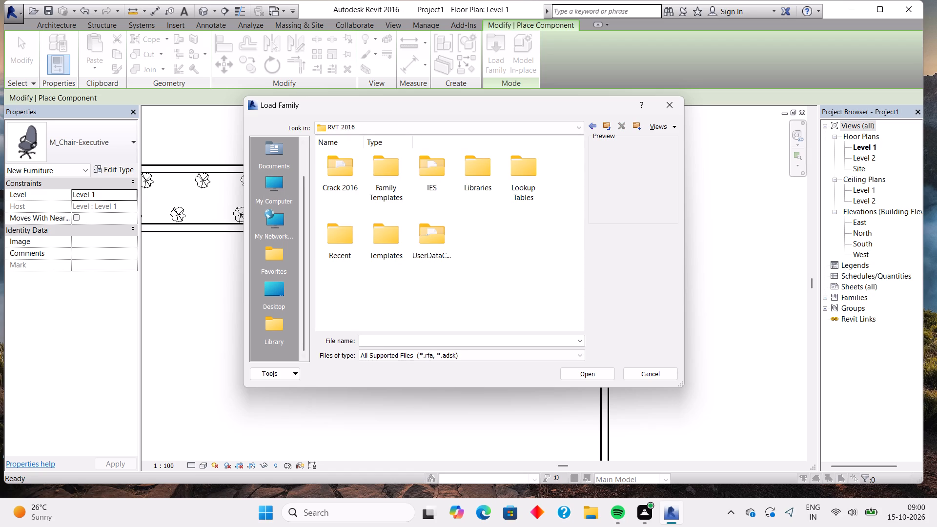
{"action": "left_click", "coordinate": [463, 178]}
{"action": "left_click", "coordinate": [455, 183]}
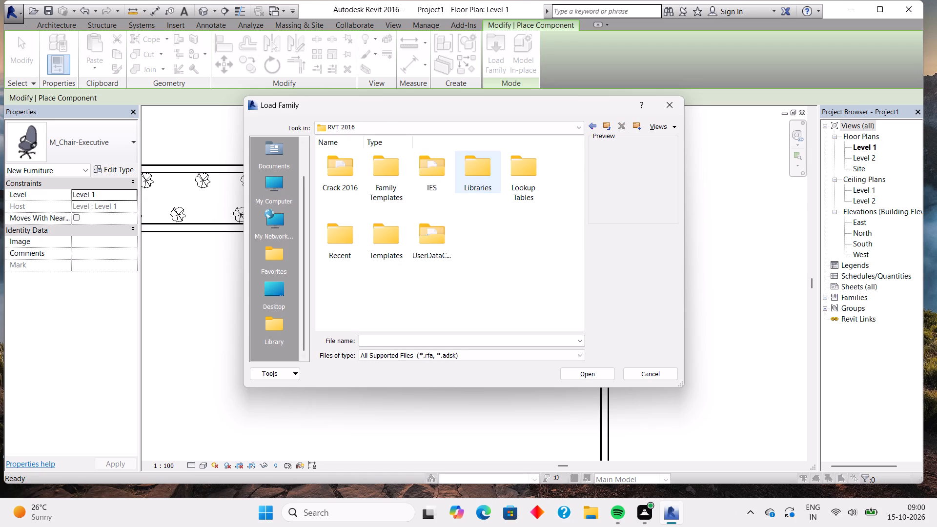
{"action": "double_click", "coordinate": [466, 178]}
{"action": "double_click", "coordinate": [389, 168]}
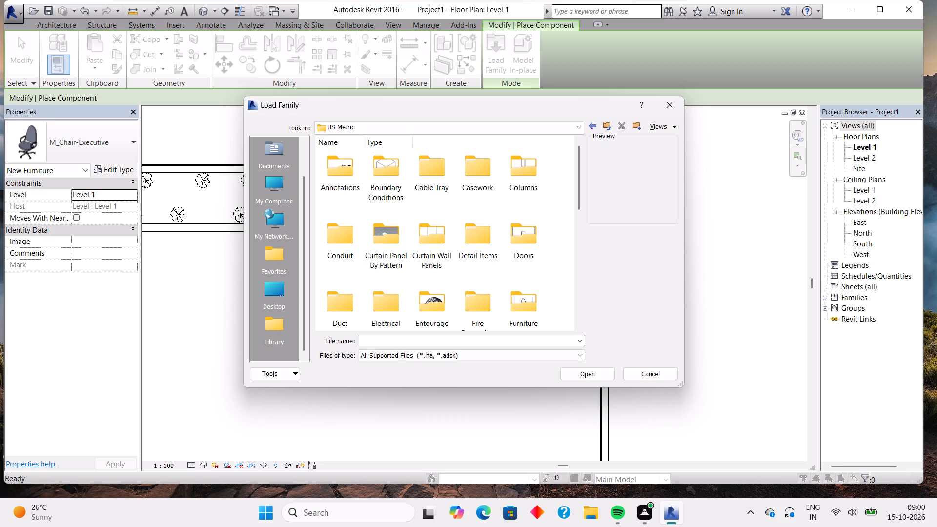
{"action": "double_click", "coordinate": [523, 309]}
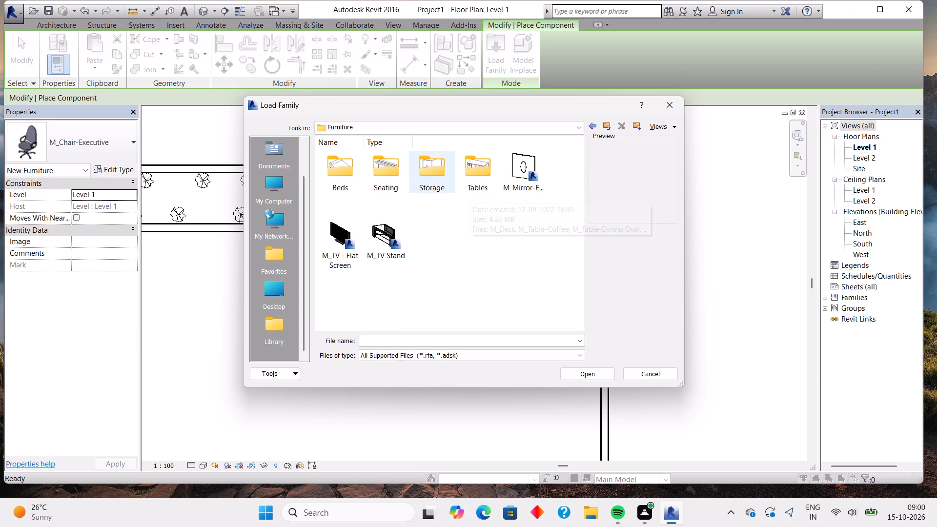
{"action": "double_click", "coordinate": [437, 167]}
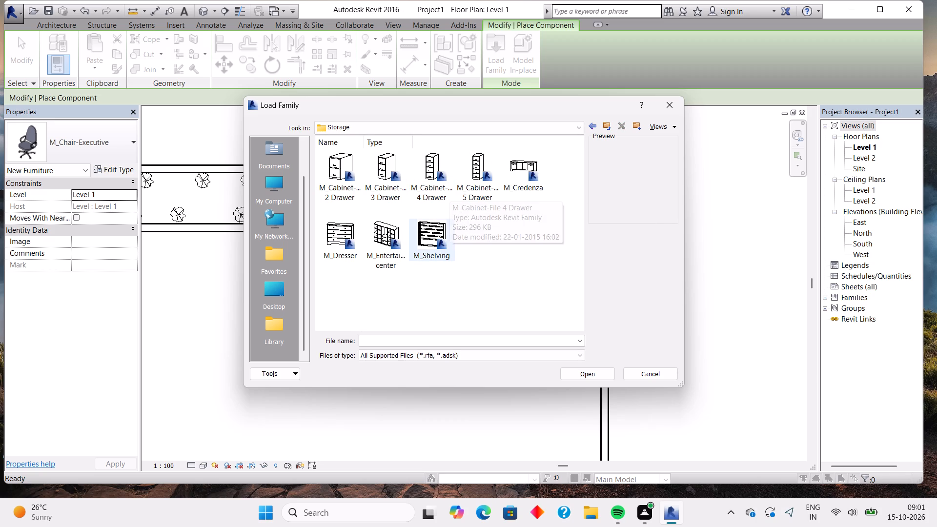
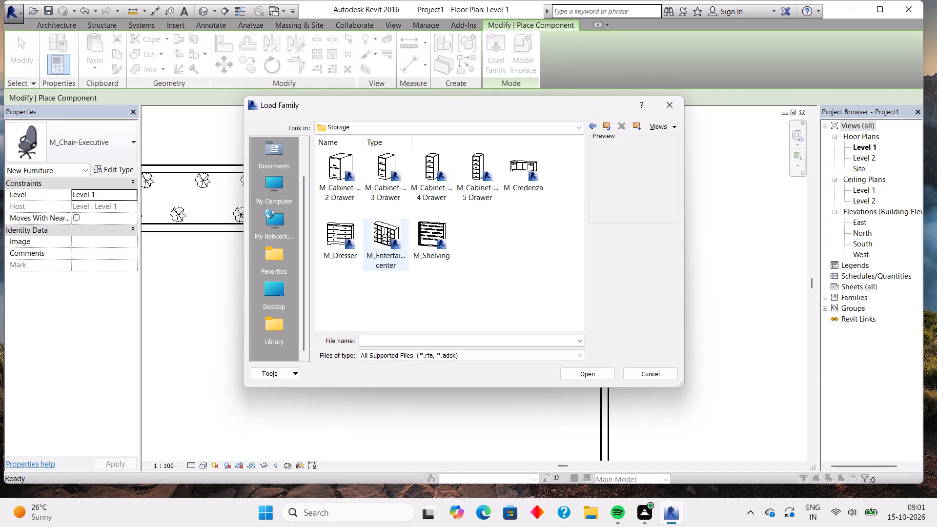
Load the M_Entertainment center family and place one in the bedroom's lower corner, along the bottom wall opposite door 5.
{"action": "double_click", "coordinate": [391, 229]}
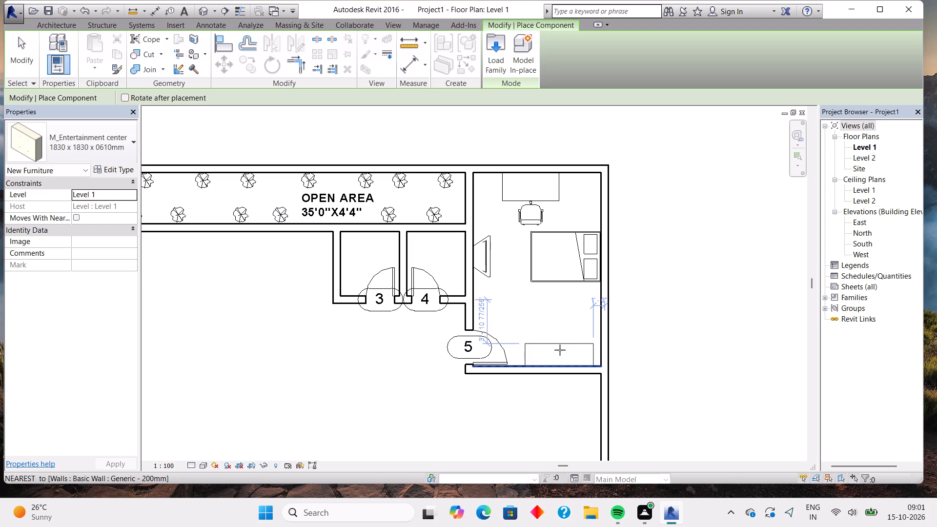
{"action": "left_click", "coordinate": [562, 350]}
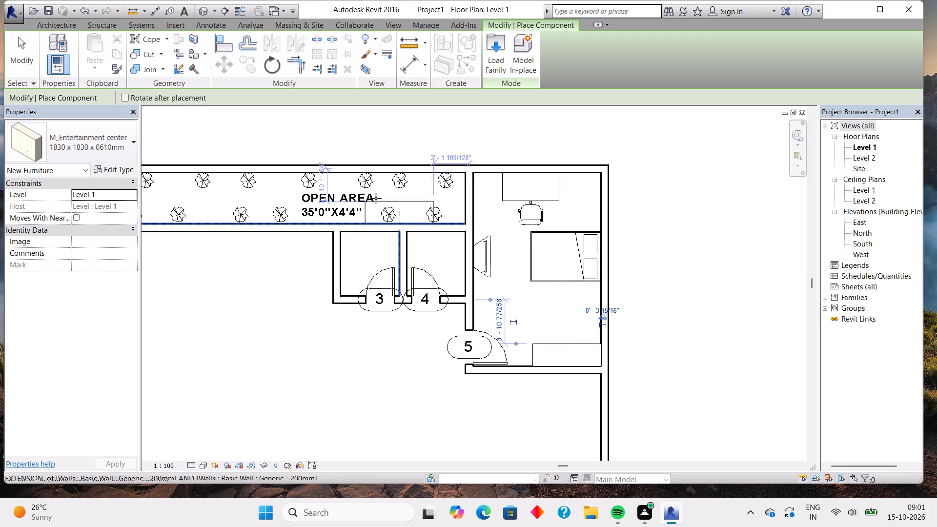
Begin loading another component family, browsing for it from My Computer.
{"action": "left_click", "coordinate": [489, 44]}
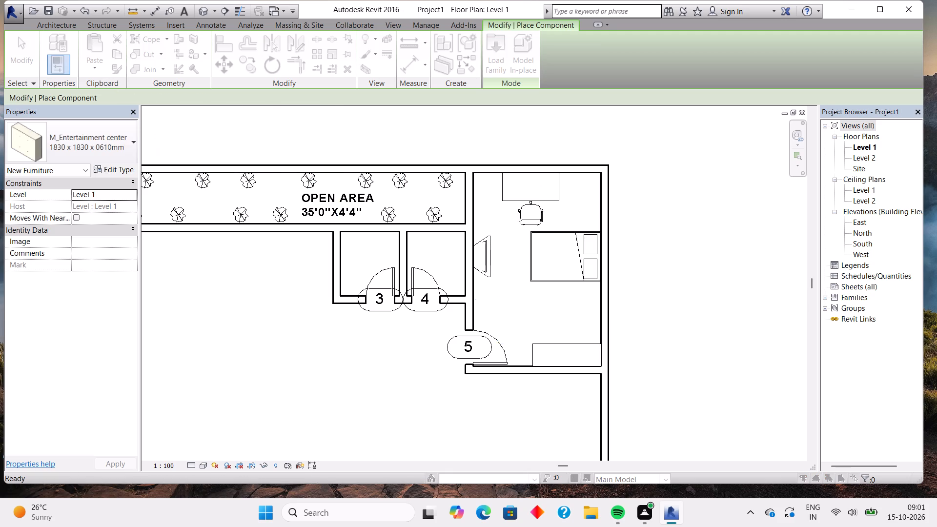
{"action": "double_click", "coordinate": [264, 186]}
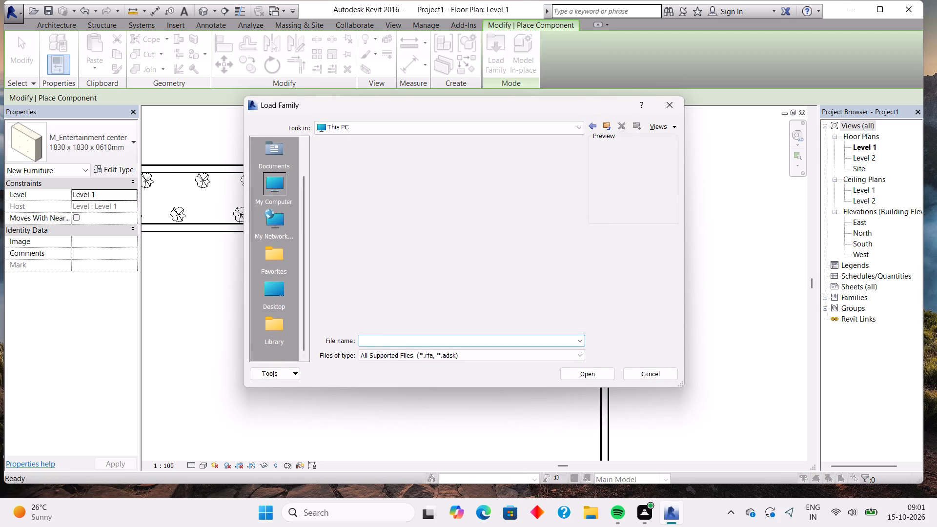
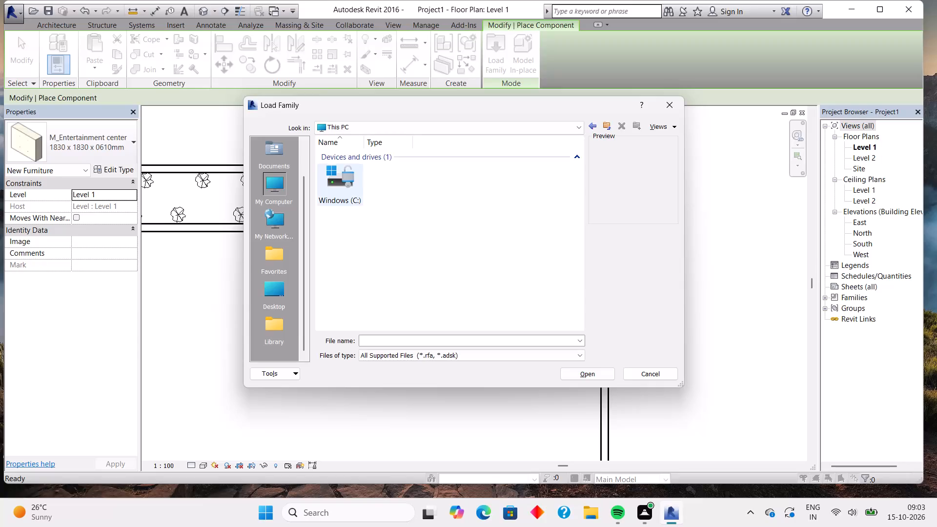
Load the M_Cabinet-File 2 Drawer family from the US Metric Furniture Storage folder and place one on each side of the bed's headboard.
{"action": "double_click", "coordinate": [327, 193]}
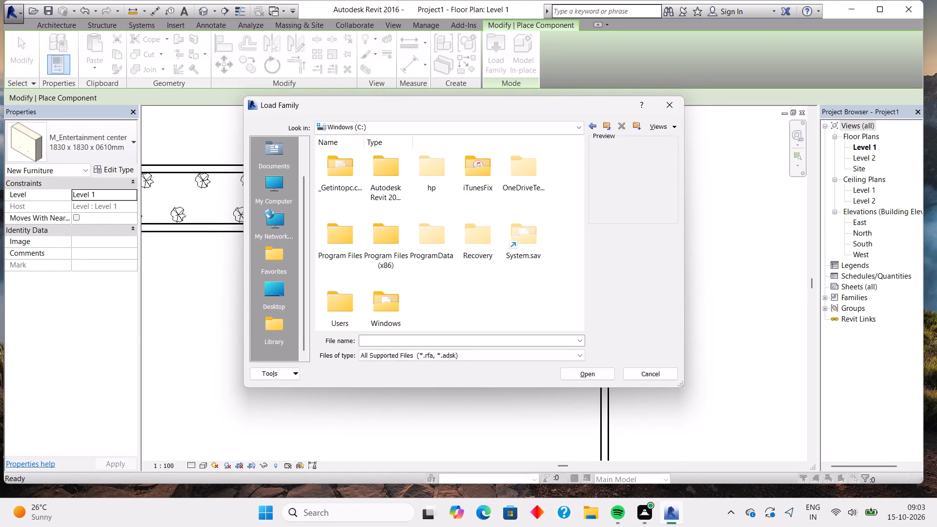
{"action": "double_click", "coordinate": [387, 181]}
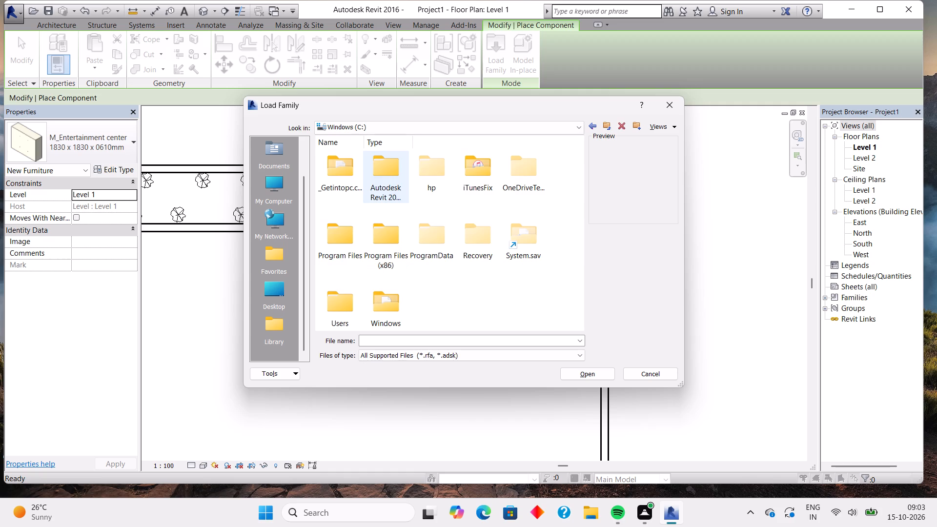
{"action": "double_click", "coordinate": [393, 183]}
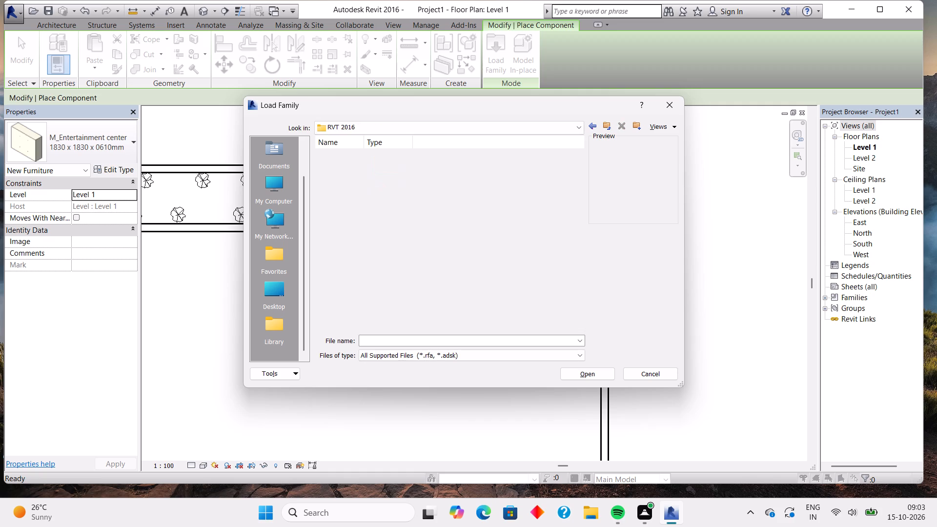
{"action": "double_click", "coordinate": [477, 176]}
{"action": "double_click", "coordinate": [393, 175]}
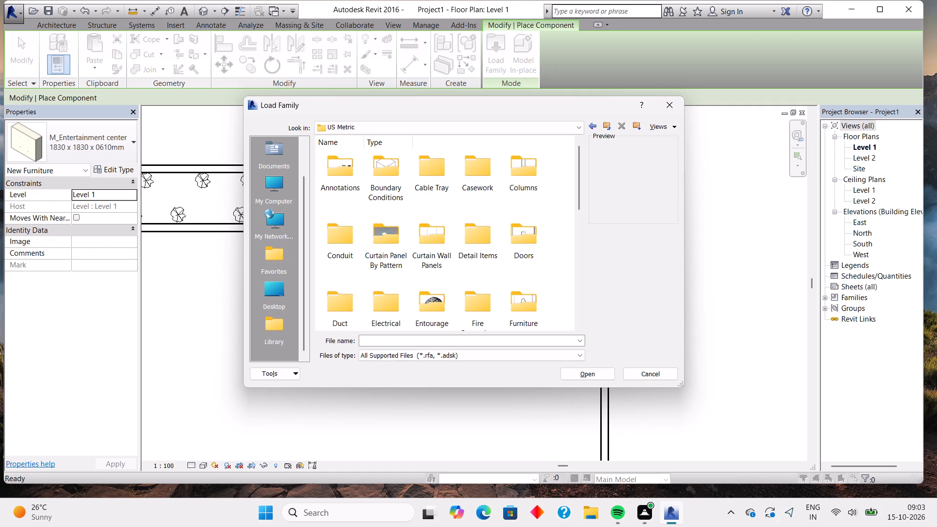
{"action": "double_click", "coordinate": [515, 305]}
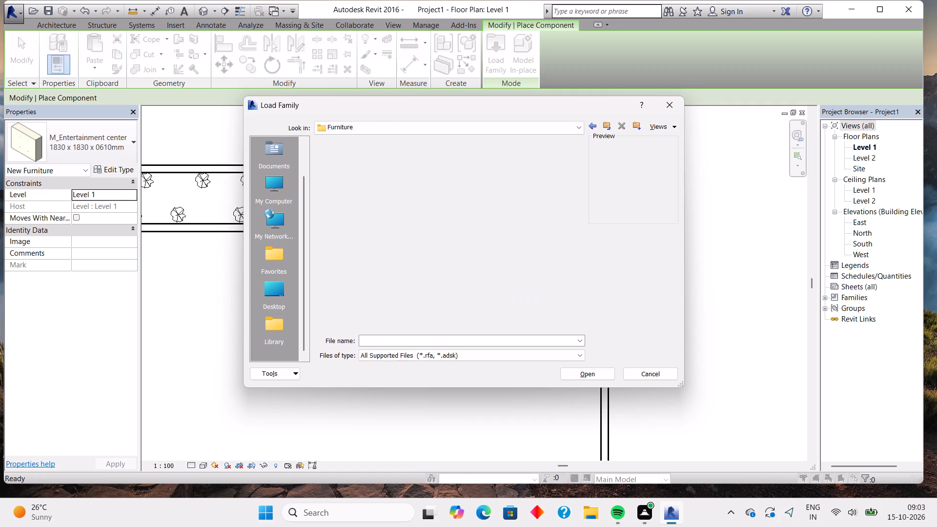
{"action": "double_click", "coordinate": [434, 169]}
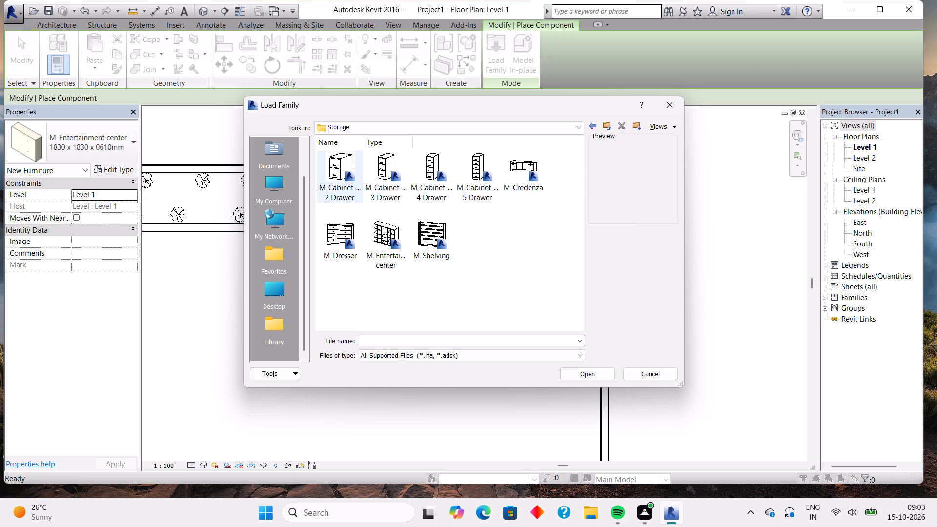
{"action": "left_click", "coordinate": [347, 167]}
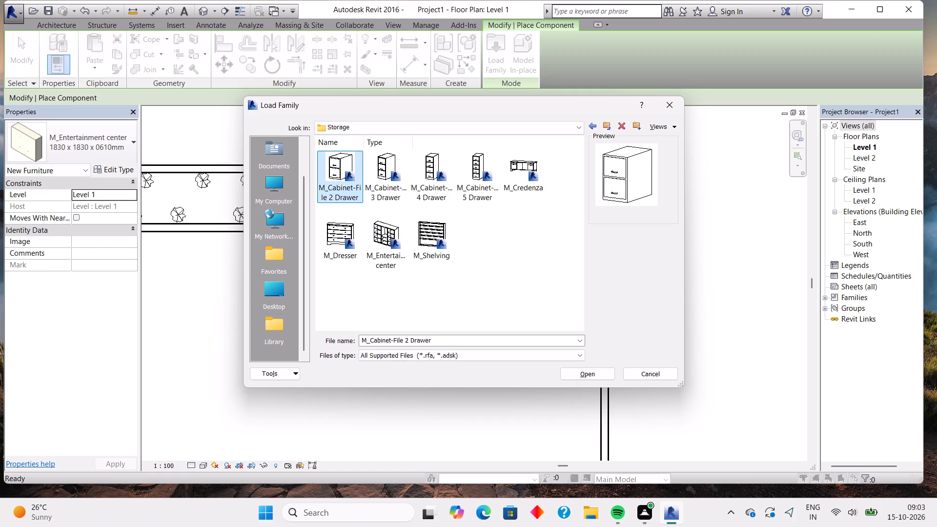
{"action": "left_click", "coordinate": [567, 379]}
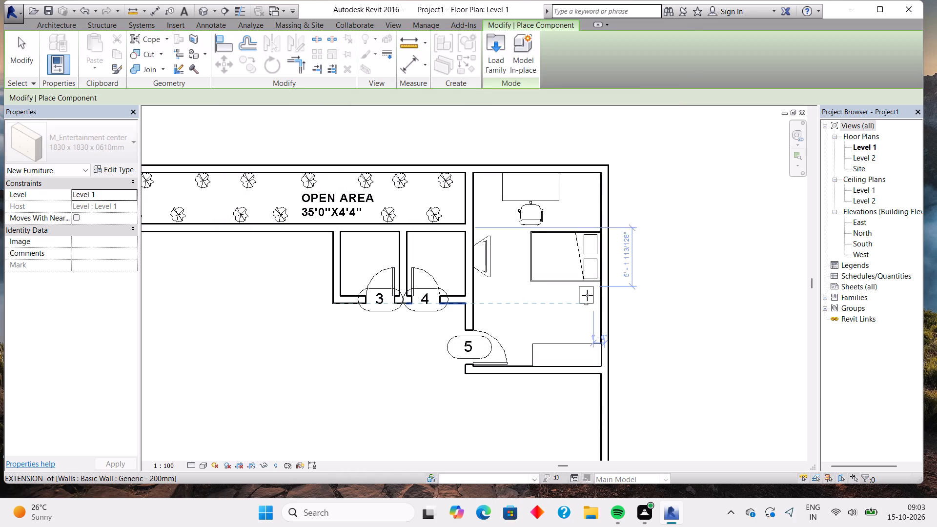
{"action": "left_click", "coordinate": [590, 296]}
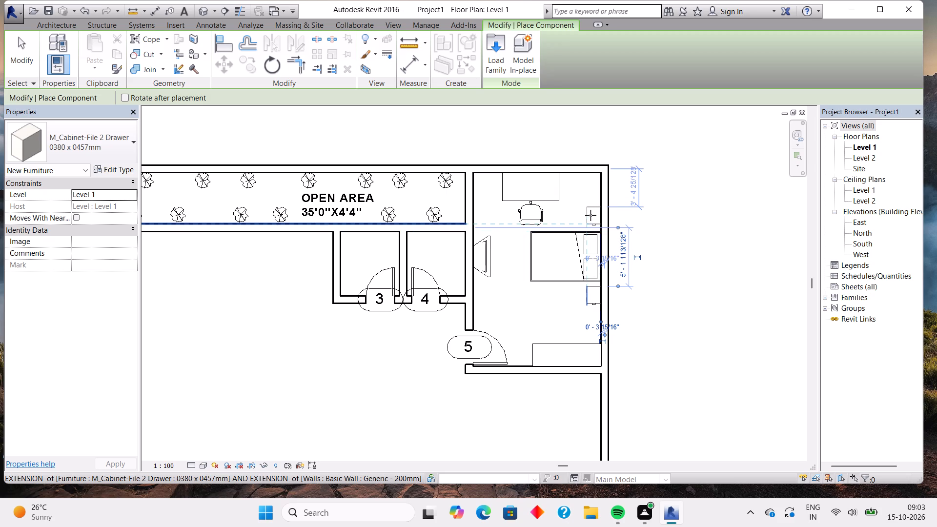
{"action": "left_click", "coordinate": [591, 215]}
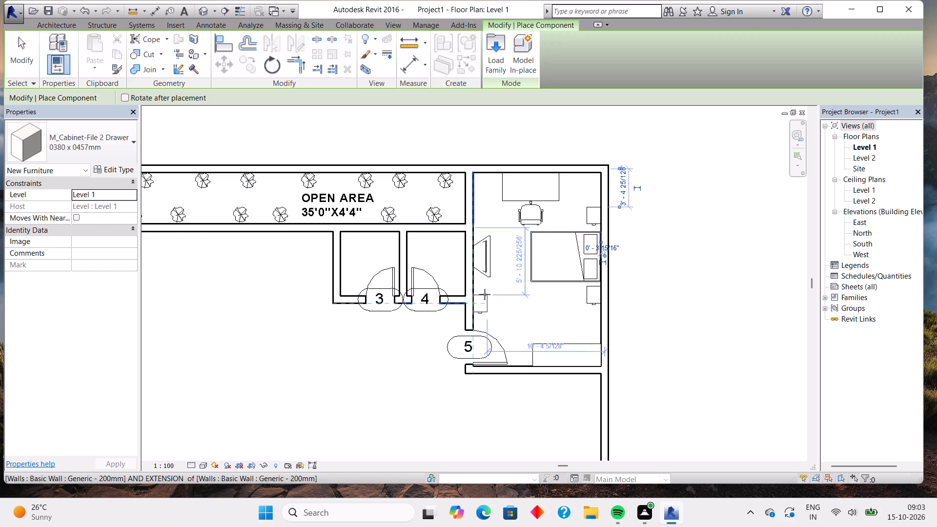
Load the M_Toilet-Domestic-3D family from the Water Closets folder of the US Metric Plumbing fixtures.
{"action": "left_click", "coordinate": [499, 60]}
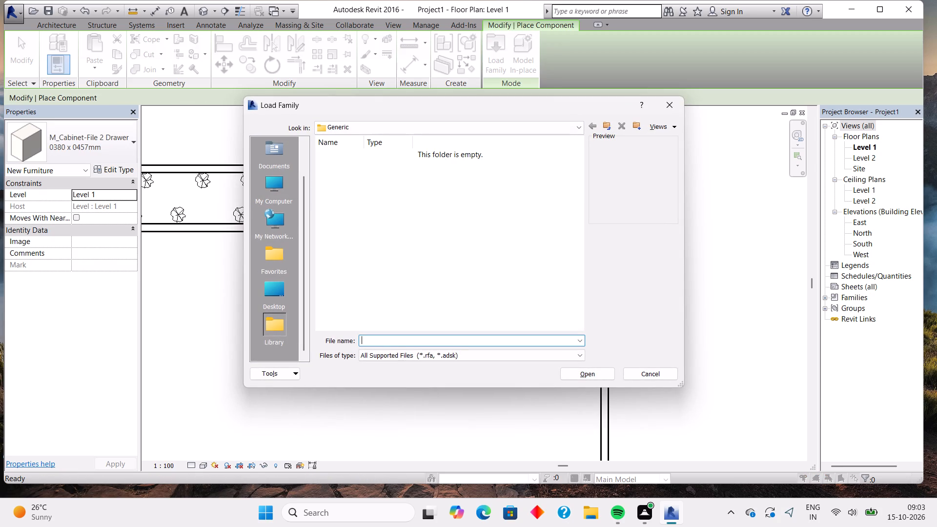
{"action": "double_click", "coordinate": [265, 192]}
{"action": "double_click", "coordinate": [333, 189]}
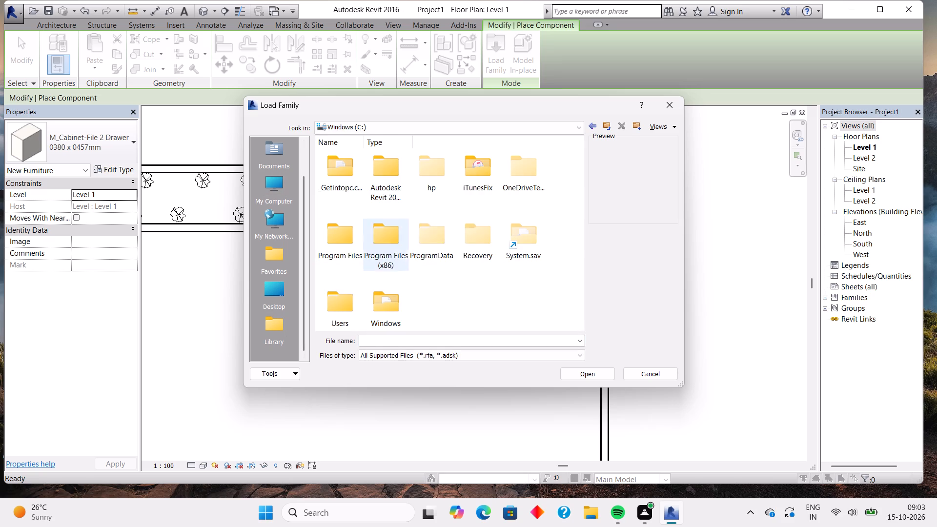
{"action": "double_click", "coordinate": [377, 177]}
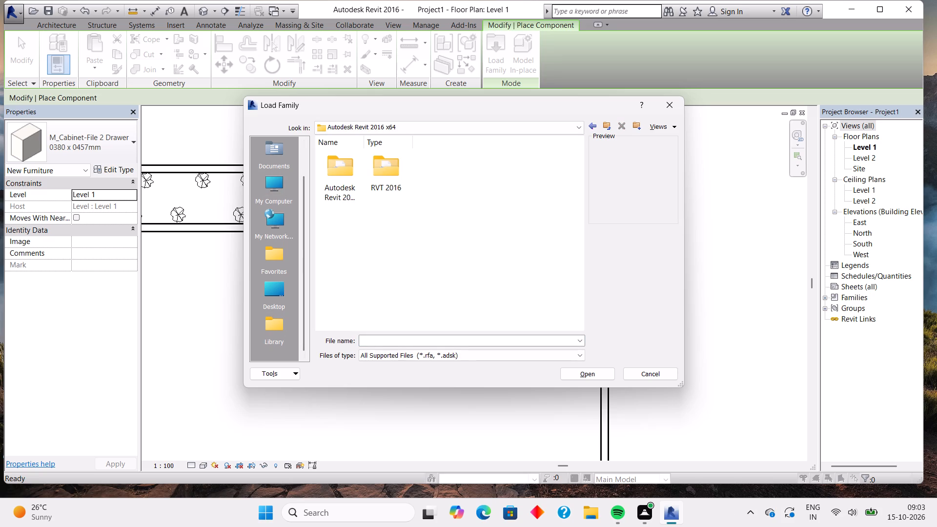
{"action": "double_click", "coordinate": [377, 186]}
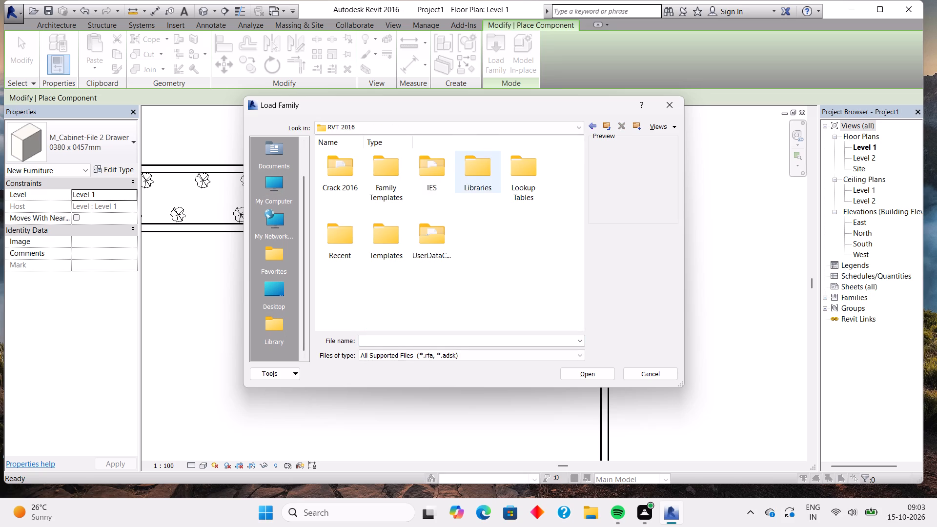
{"action": "double_click", "coordinate": [483, 181]}
{"action": "double_click", "coordinate": [395, 173]}
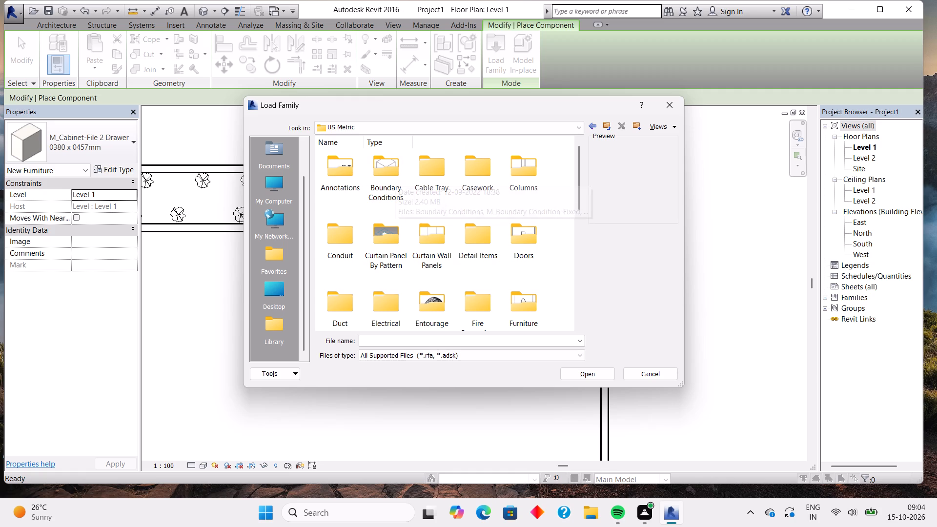
{"action": "scroll", "coordinate": [442, 260], "scroll_direction": "down", "scroll_amount": 1}
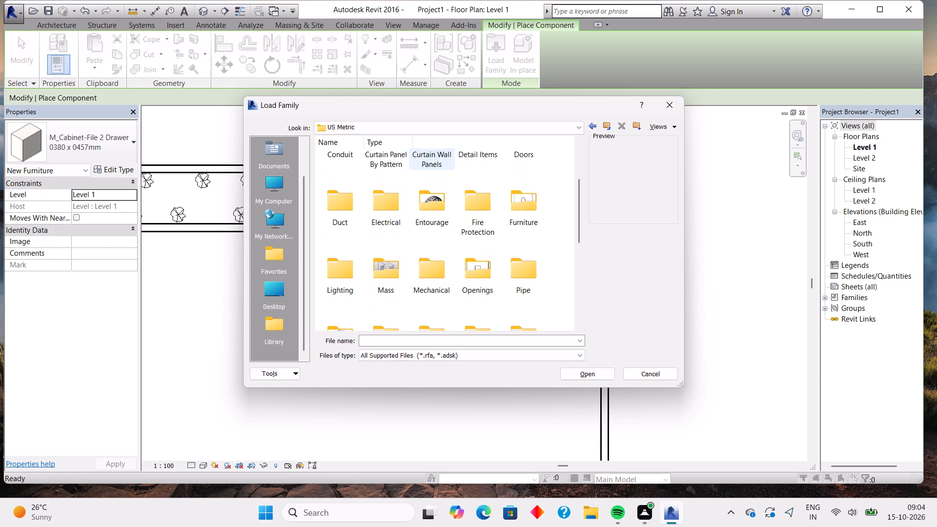
{"action": "scroll", "coordinate": [442, 260], "scroll_direction": "down", "scroll_amount": 1}
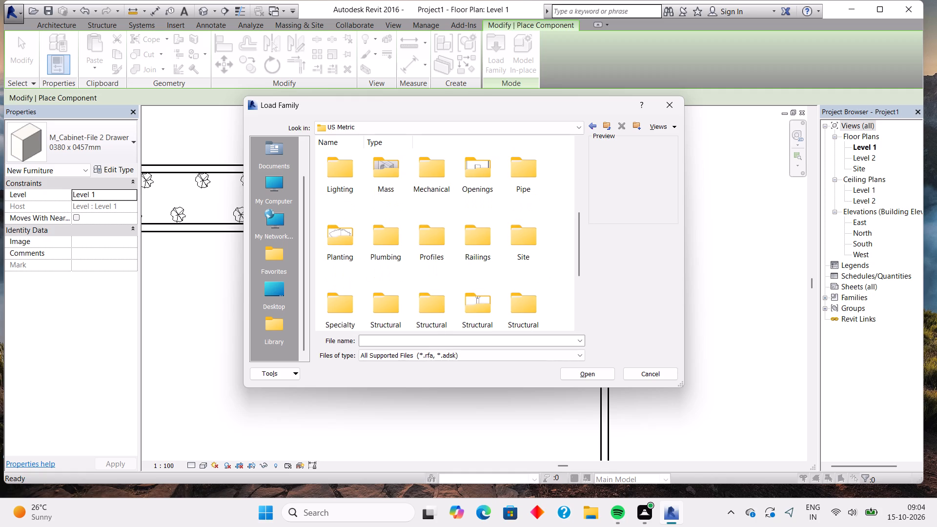
{"action": "double_click", "coordinate": [394, 238]}
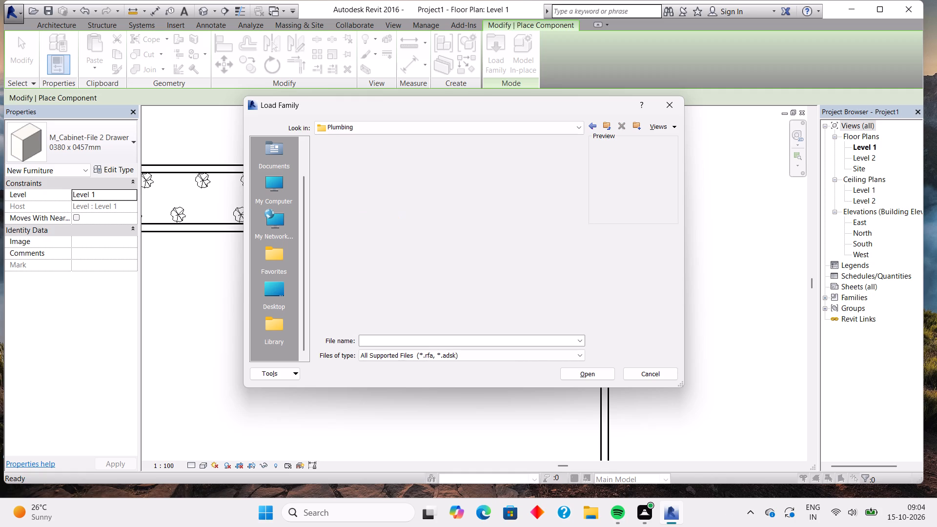
{"action": "double_click", "coordinate": [347, 172]}
{"action": "double_click", "coordinate": [393, 180]}
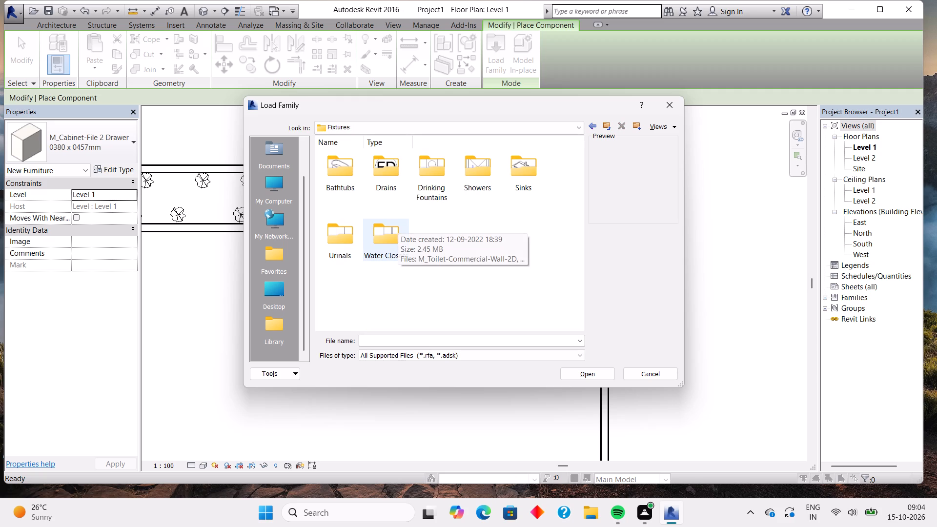
{"action": "left_click", "coordinate": [398, 245]}
{"action": "left_click", "coordinate": [398, 245]}
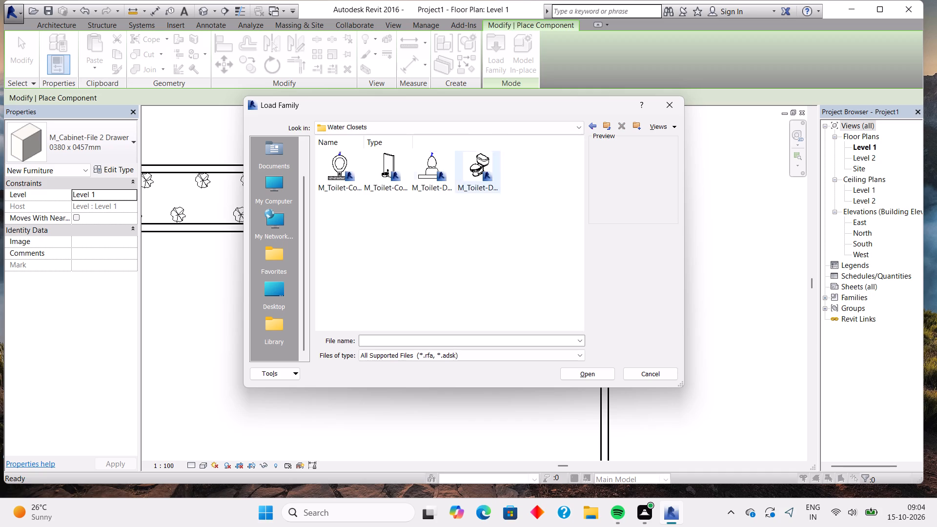
{"action": "double_click", "coordinate": [473, 162]}
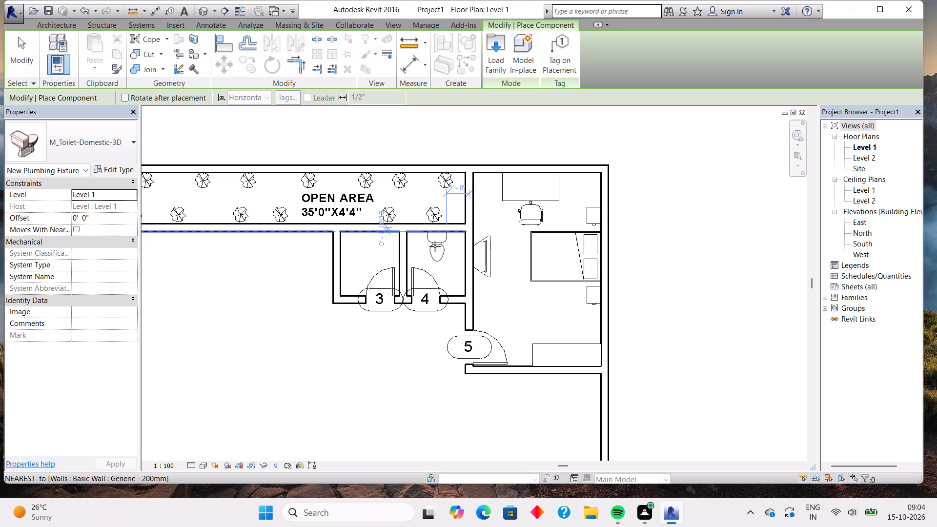
Place one toilet on the upper wall of the room with door 4 and another below the bedroom's bottom wall, about 5'-0" from the outer wall.
{"action": "left_click", "coordinate": [435, 246]}
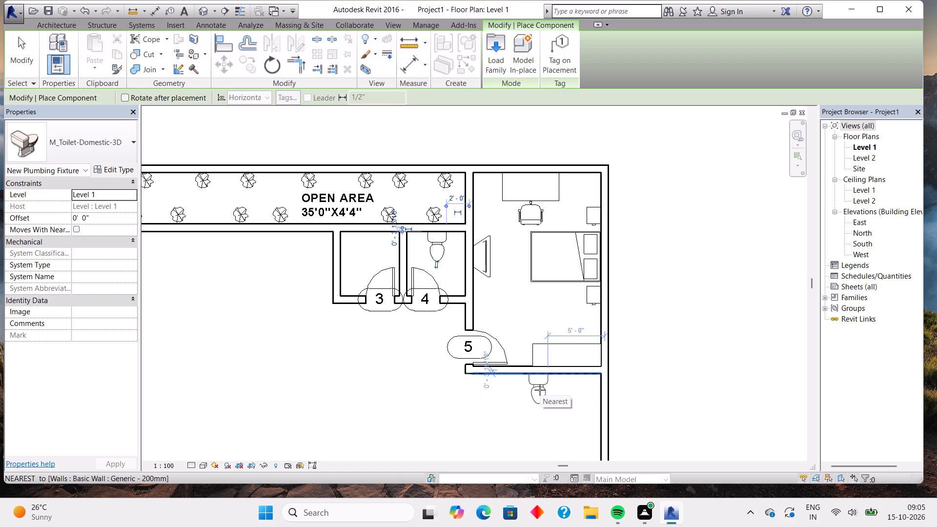
{"action": "left_click", "coordinate": [540, 390]}
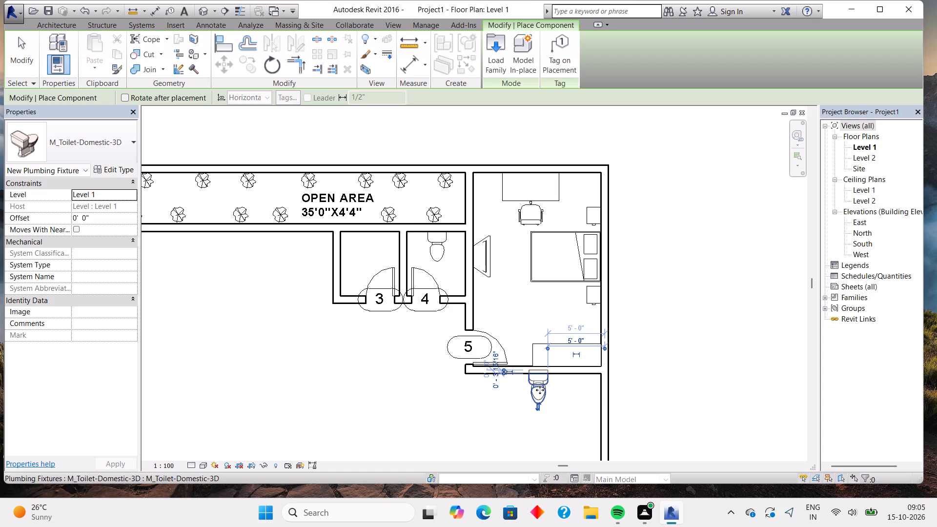
{"action": "key", "text": "Escape"}
{"action": "key", "text": "Escape"}
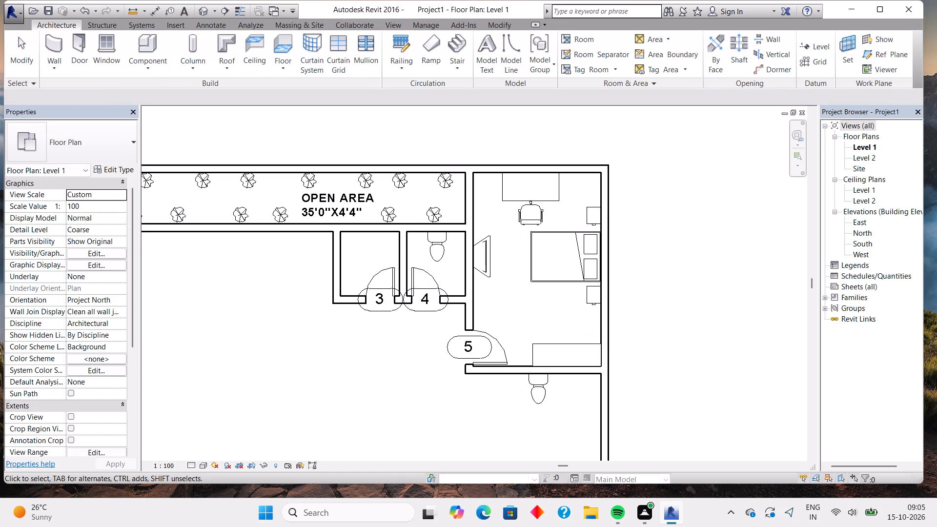
Add a two-line text label reading BEDROOM and 10'8"X17'0" inside the bedroom, in the clear space above door 5.
{"action": "scroll", "coordinate": [500, 416], "scroll_direction": "down", "scroll_amount": 2}
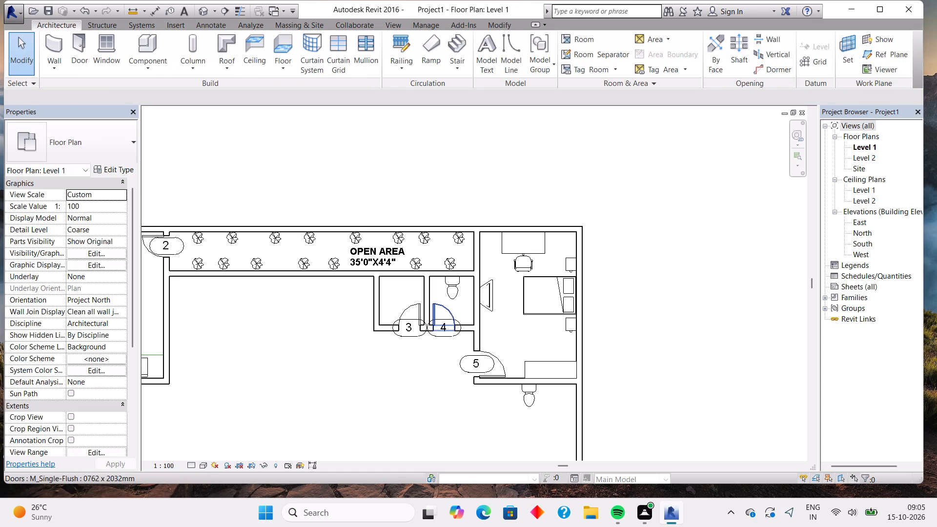
{"action": "left_click", "coordinate": [226, 21]}
{"action": "left_click", "coordinate": [416, 34]}
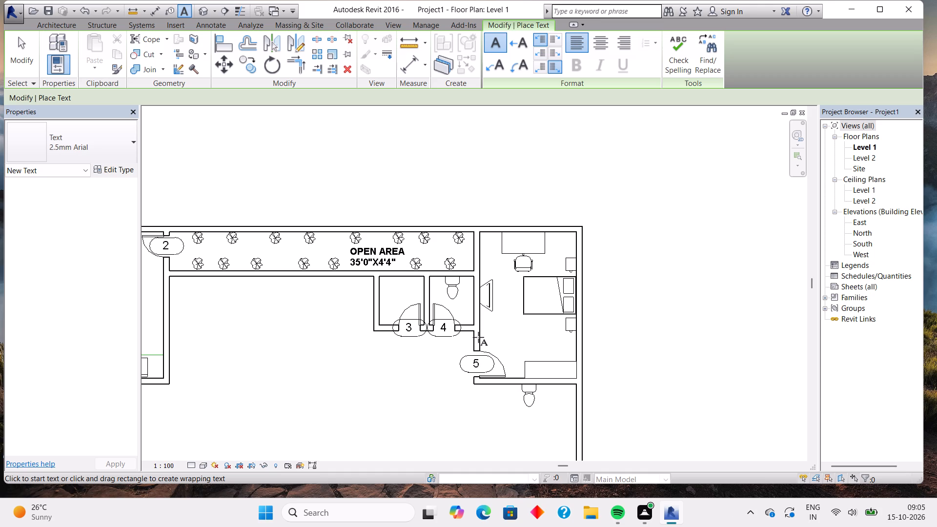
{"action": "left_click", "coordinate": [506, 331]}
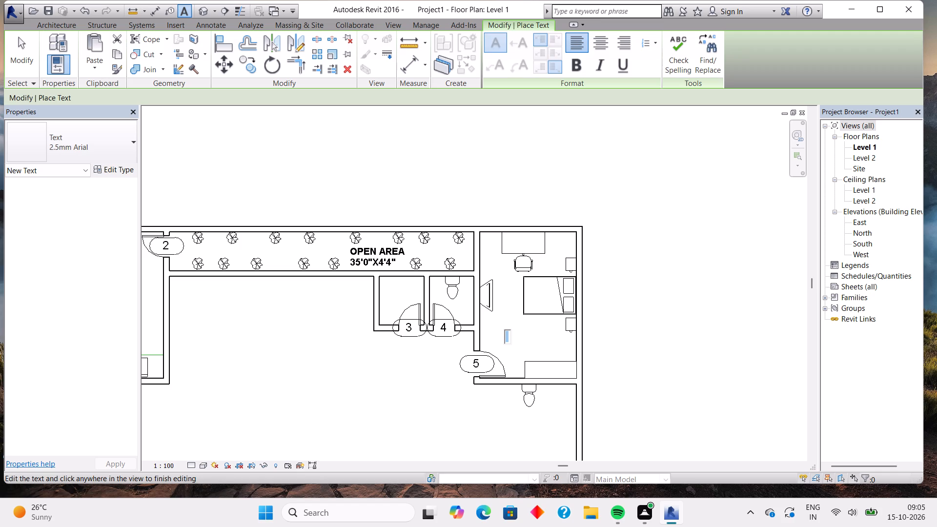
{"action": "type", "text": "BEDROOM"}
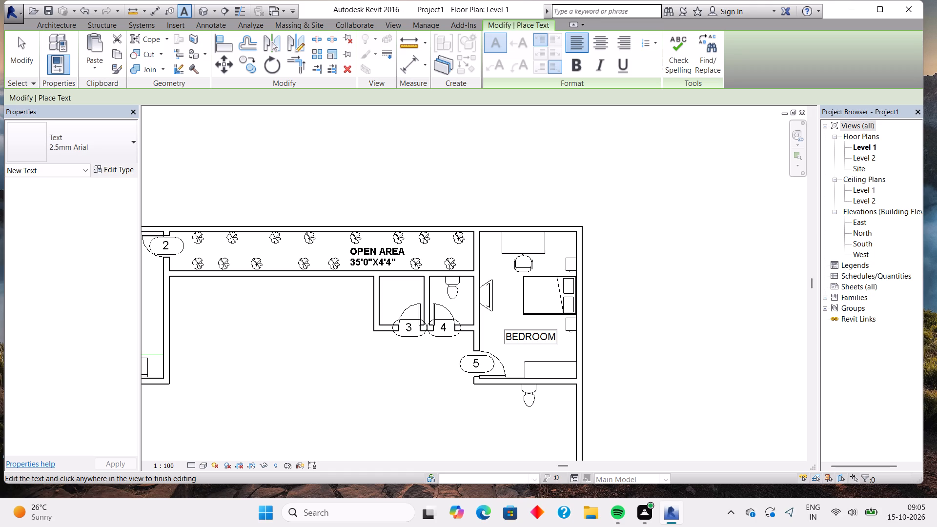
{"action": "key", "text": "Return"}
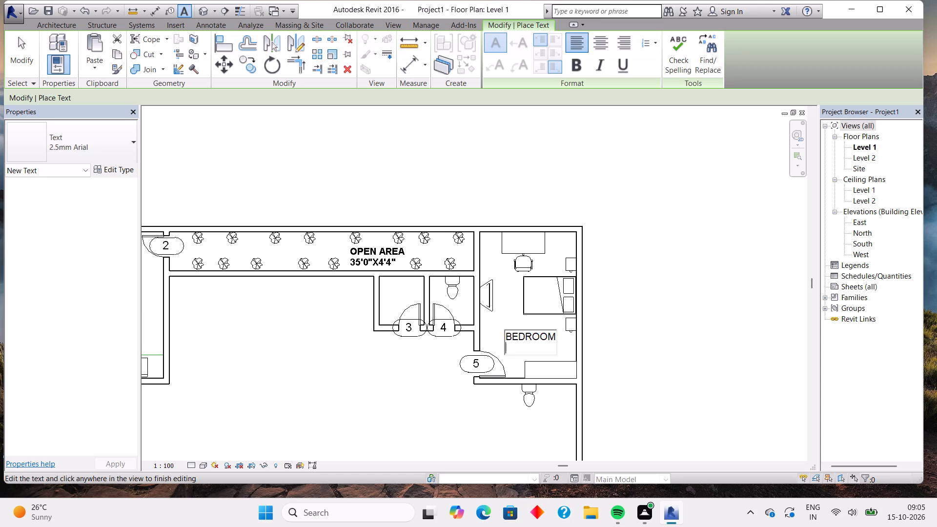
{"action": "type", "text": "10"}
{"action": "type", "text": "'8"}
{"action": "key", "text": "shift+quotedbl"}
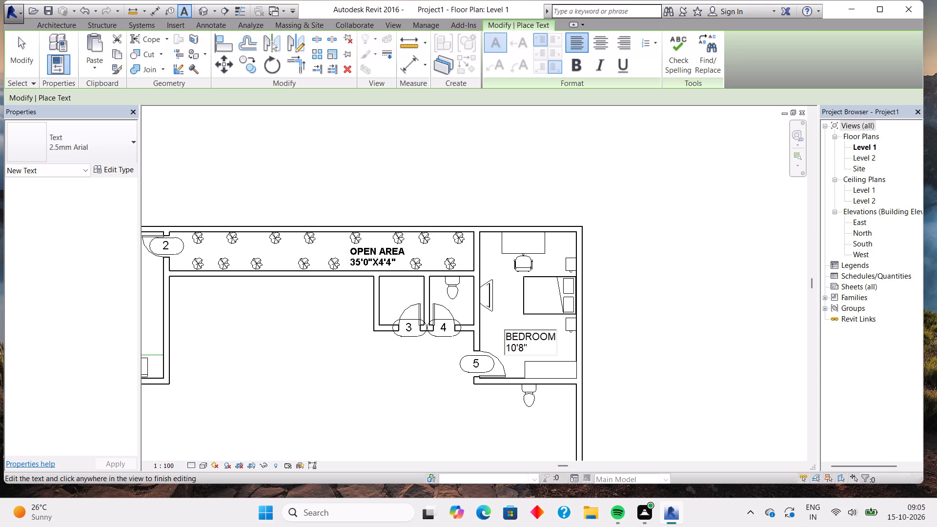
{"action": "key", "text": "x"}
{"action": "type", "text": "17"}
{"action": "type", "text": "'0"}
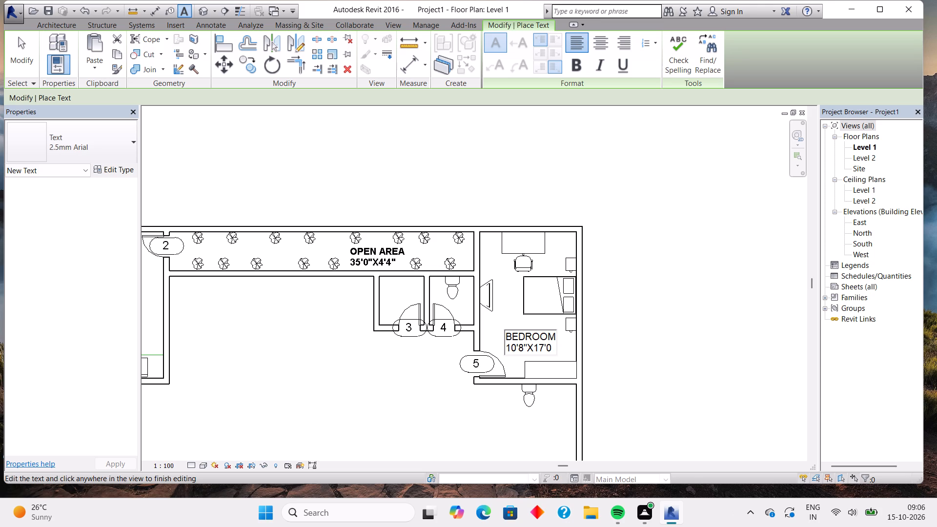
{"action": "key", "text": "shift+quotedbl"}
{"action": "left_click", "coordinate": [381, 294]}
Add a two-line text label reading WASH and 5'0"X5'8" inside the small room with door 3.
{"action": "left_click", "coordinate": [381, 294]}
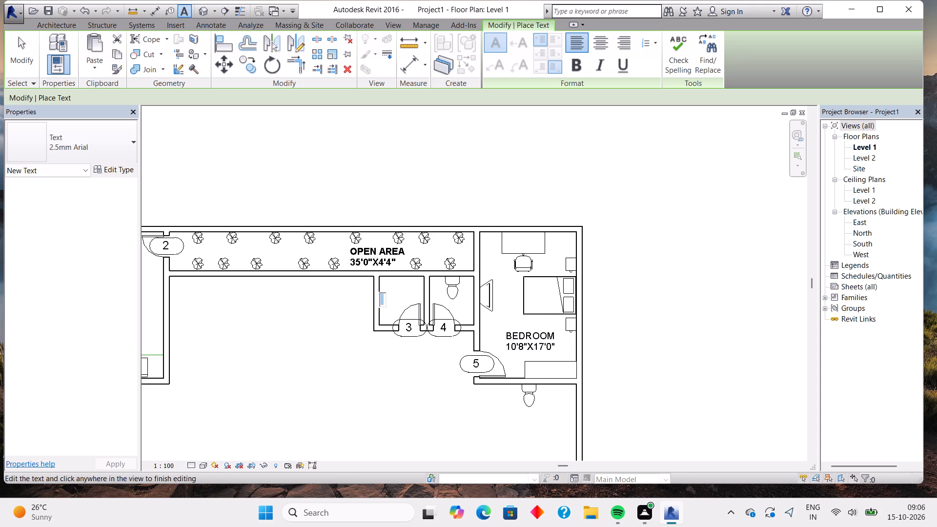
{"action": "type", "text": "WAS"}
{"action": "key", "text": "h"}
{"action": "key", "text": "Return"}
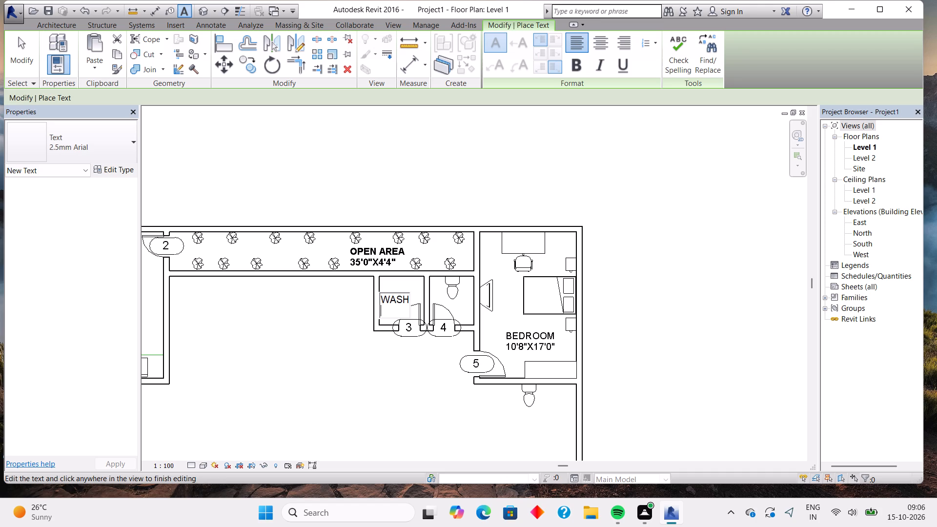
{"action": "key", "text": "5"}
{"action": "key", "text": "apostrophe"}
{"action": "key", "text": "0"}
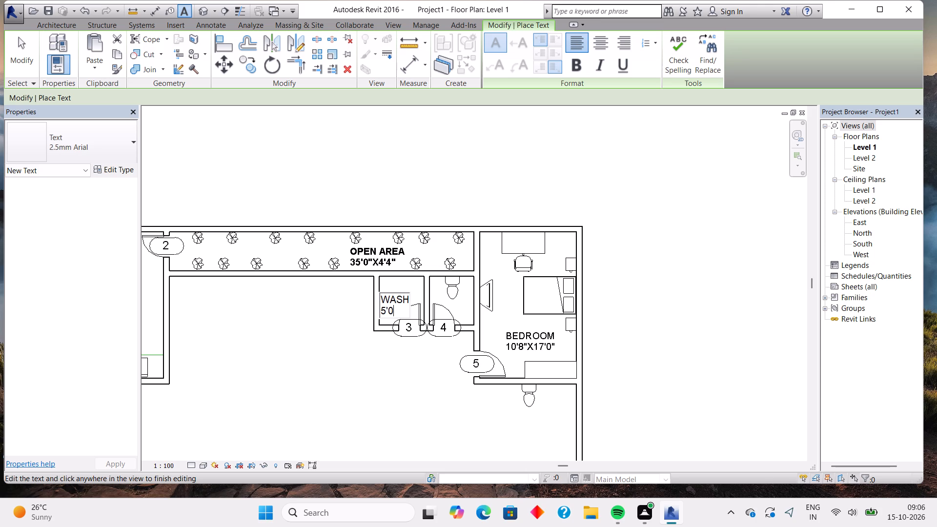
{"action": "key", "text": "shift+quotedbl"}
{"action": "key", "text": "x"}
{"action": "key", "text": "5"}
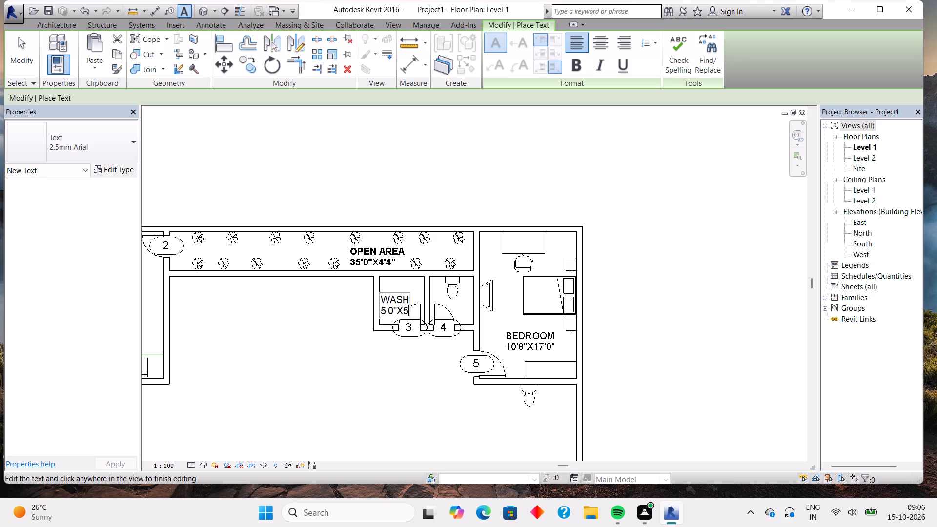
{"action": "key", "text": "apostrophe"}
{"action": "key", "text": "8"}
{"action": "key", "text": "shift+quotedbl"}
{"action": "left_click", "coordinate": [439, 299]}
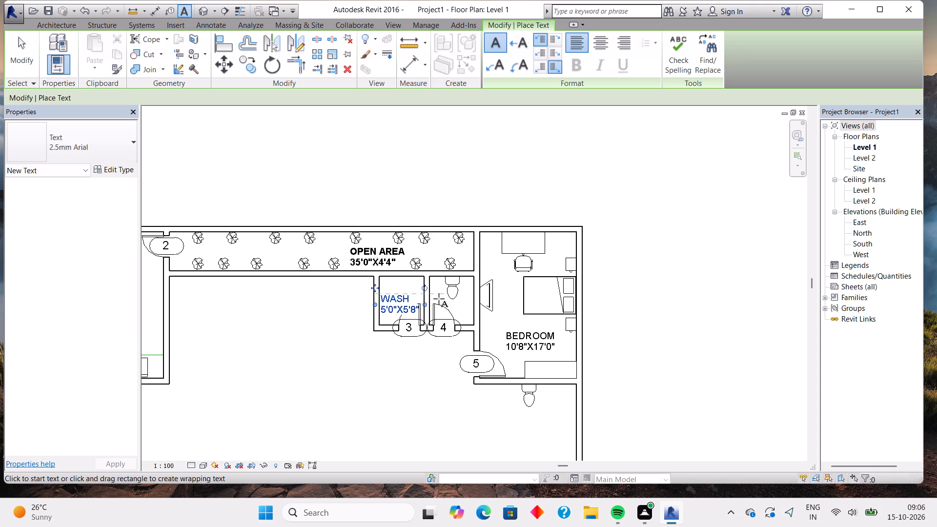
Add a text label in the room with door 4, with TOILET as its first line.
{"action": "left_click", "coordinate": [439, 299]}
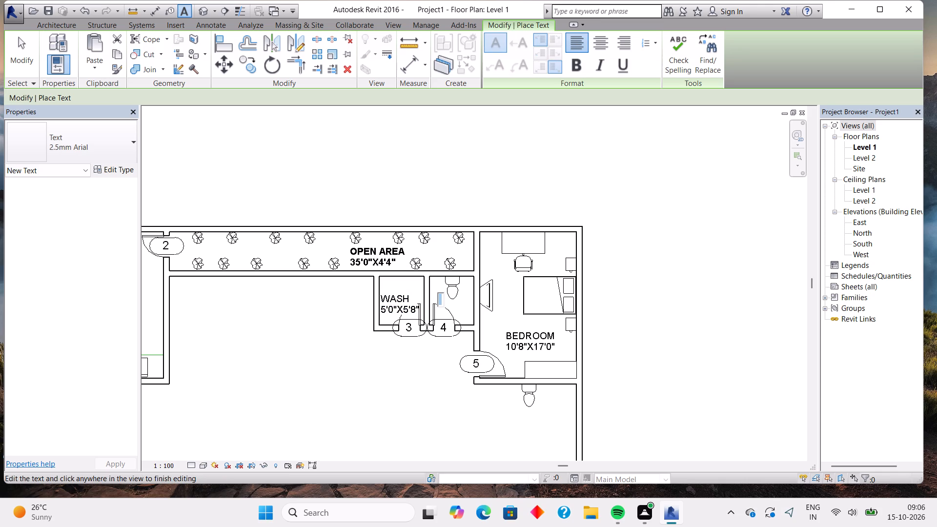
{"action": "type", "text": "TI"}
{"action": "key", "text": "BackSpace"}
{"action": "type", "text": "OILET"}
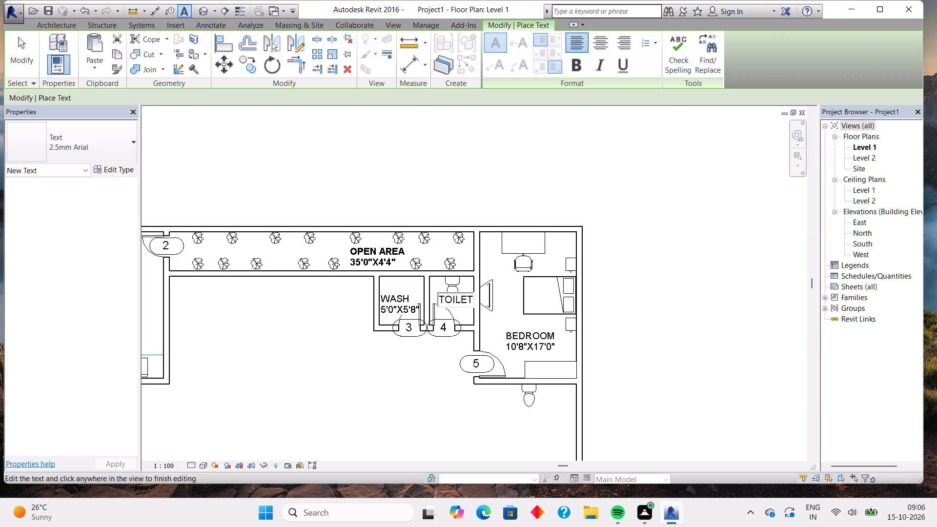
{"action": "key", "text": "Return"}
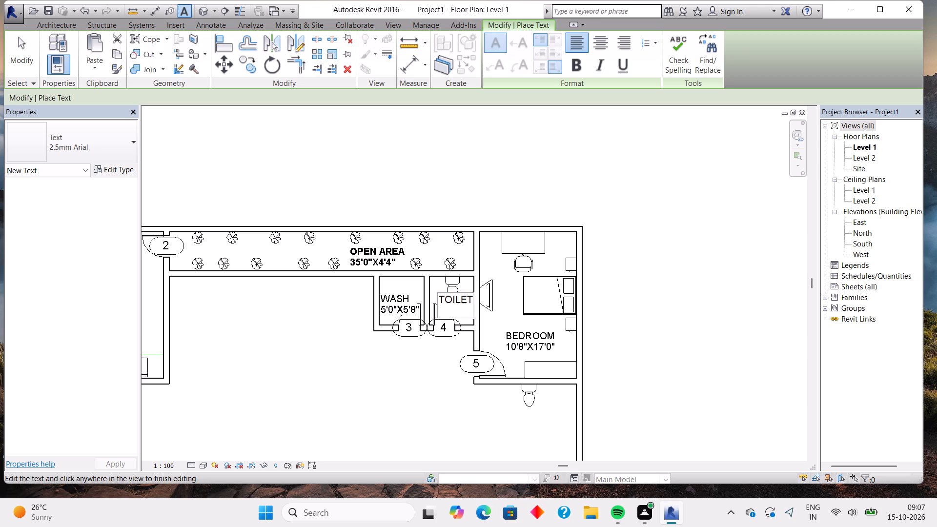
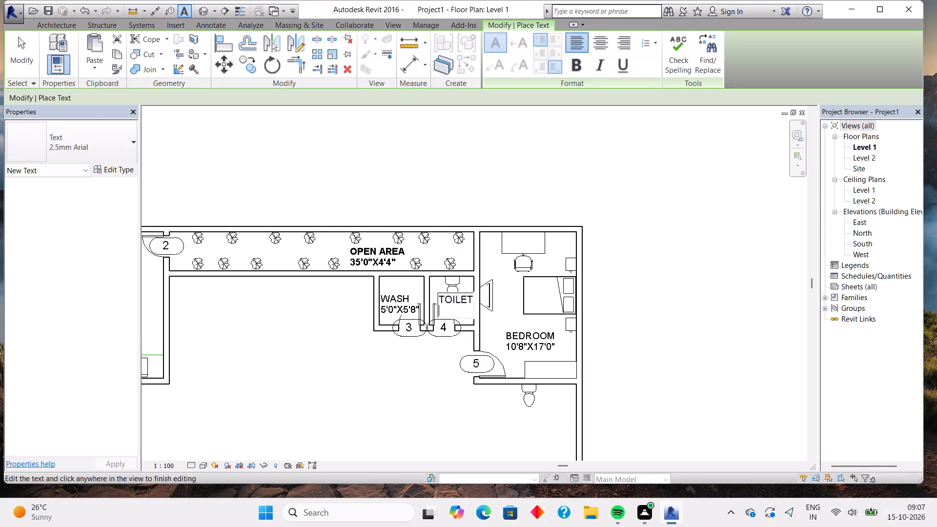
Complete the TOILET label with a second line reading 5'0"X5'8" and finish placing text.
{"action": "key", "text": "5"}
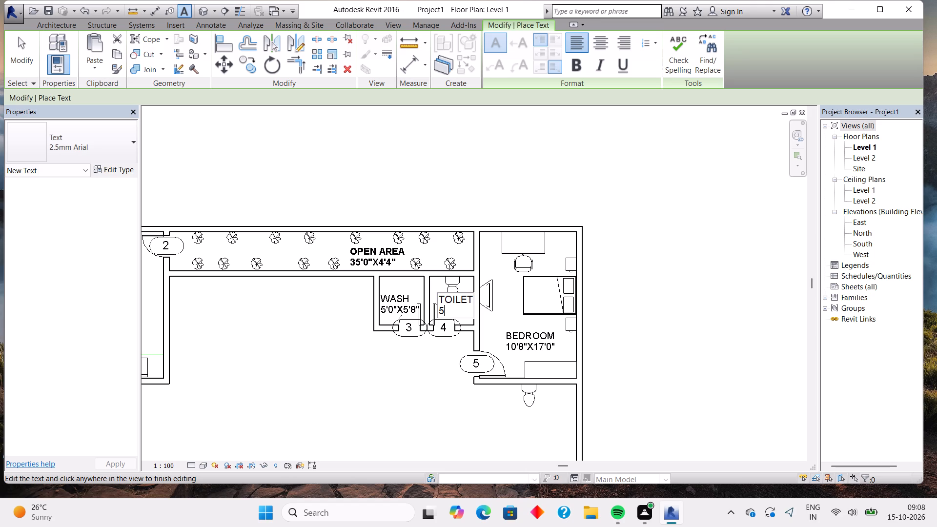
{"action": "key", "text": "apostrophe"}
{"action": "key", "text": "0"}
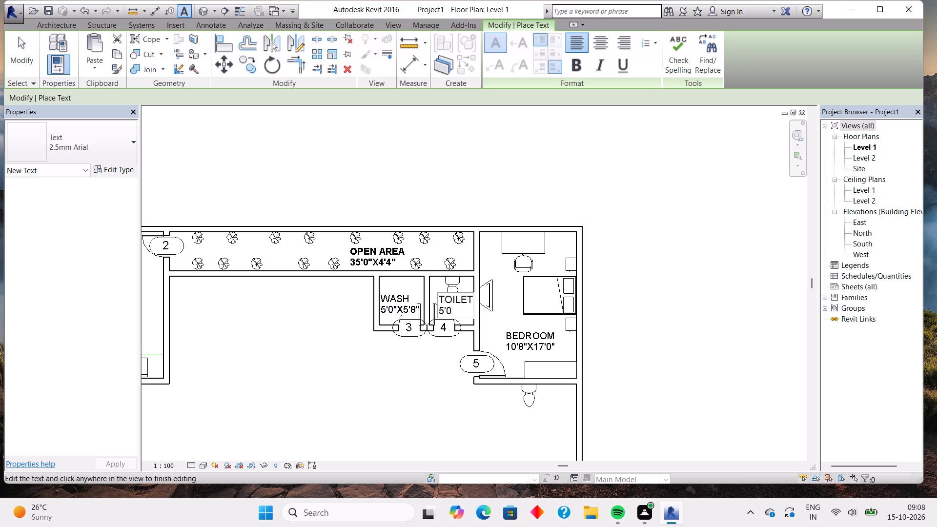
{"action": "key", "text": "shift+quotedbl"}
{"action": "key", "text": "x"}
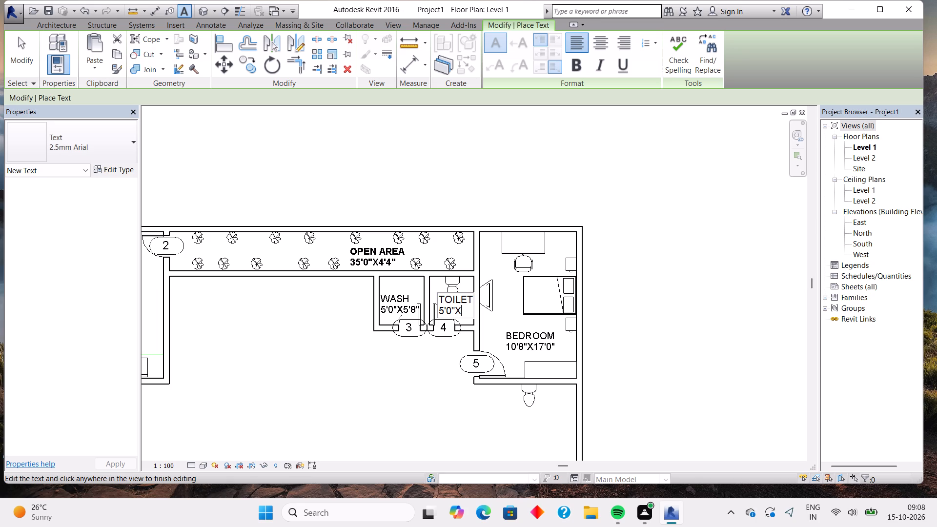
{"action": "type", "text": "5'"}
{"action": "key", "text": "8"}
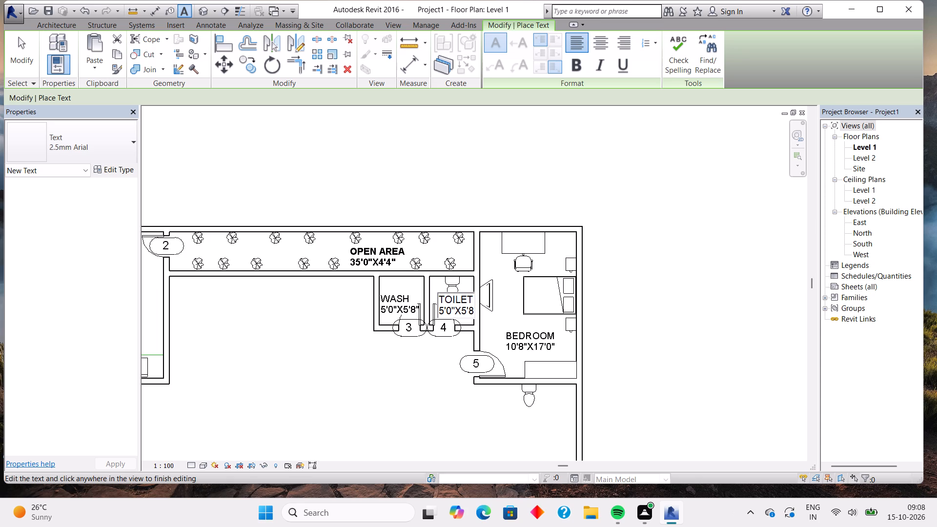
{"action": "key", "text": "shift+quotedbl"}
{"action": "left_click", "coordinate": [478, 398]}
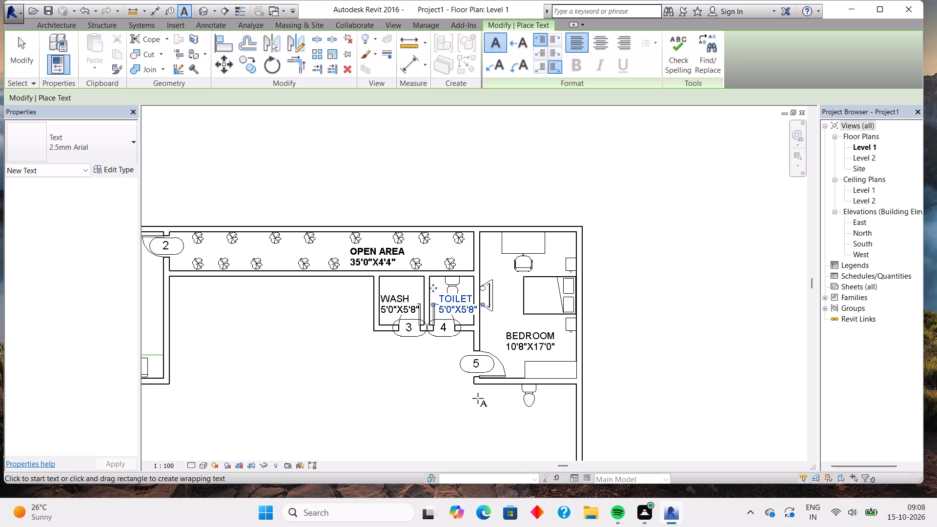
{"action": "left_click", "coordinate": [478, 398]}
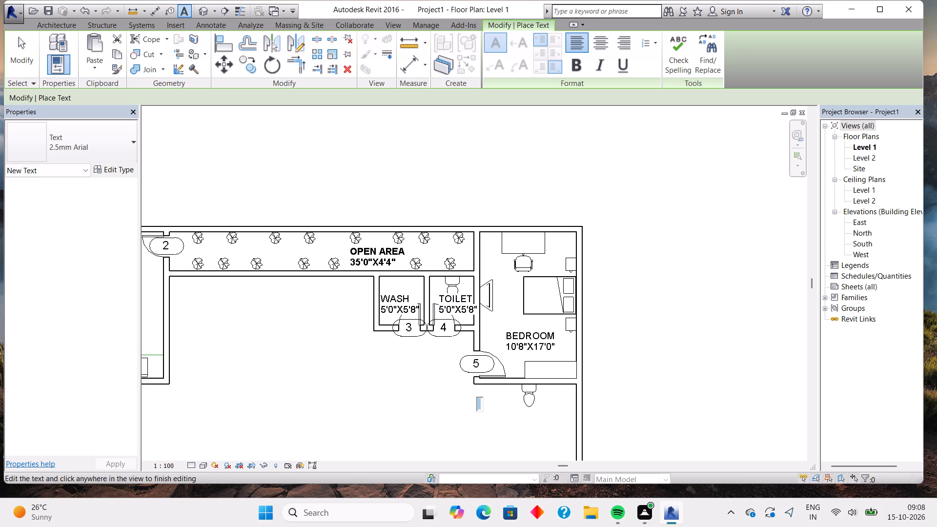
{"action": "key", "text": "Escape"}
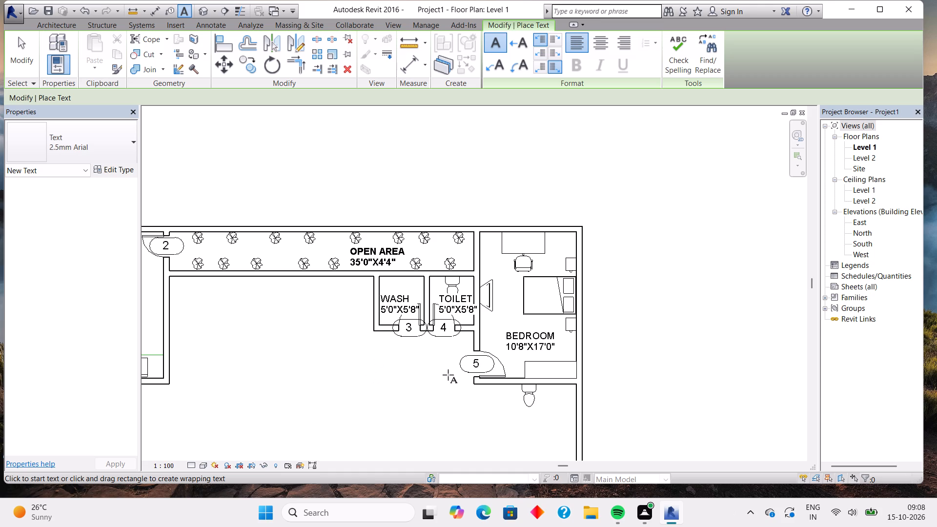
{"action": "scroll", "coordinate": [443, 385], "scroll_direction": "up", "scroll_amount": 2}
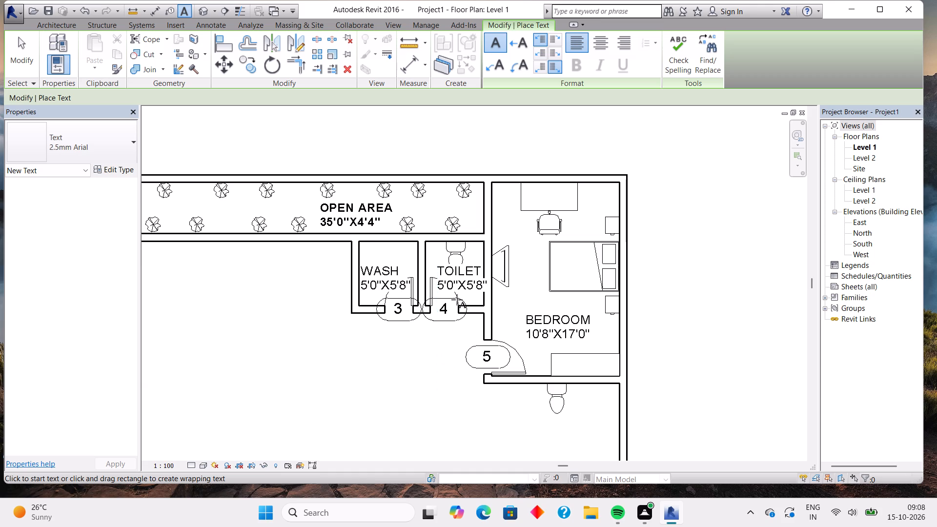
{"action": "key", "text": "Escape"}
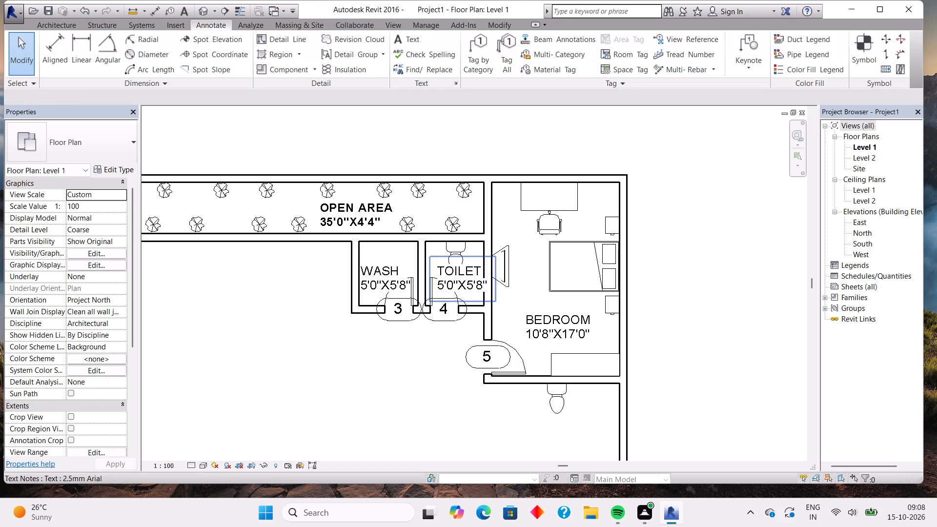
Nudge the TOILET label down and slightly to the left so it clears the toilet fixture and the bedroom wall.
{"action": "left_click", "coordinate": [473, 284]}
{"action": "key", "text": "Down"}
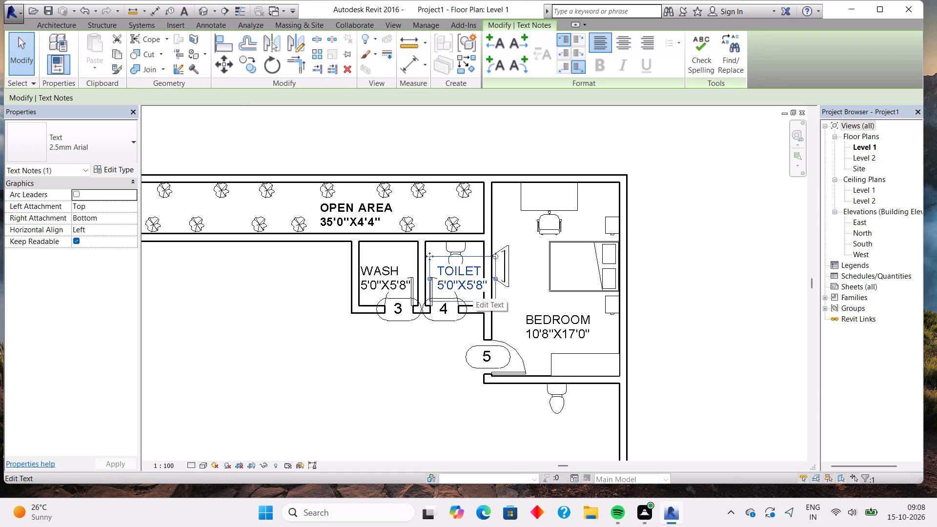
{"action": "key", "text": "Down"}
{"action": "key", "text": "Down"}
{"action": "key", "text": "Left"}
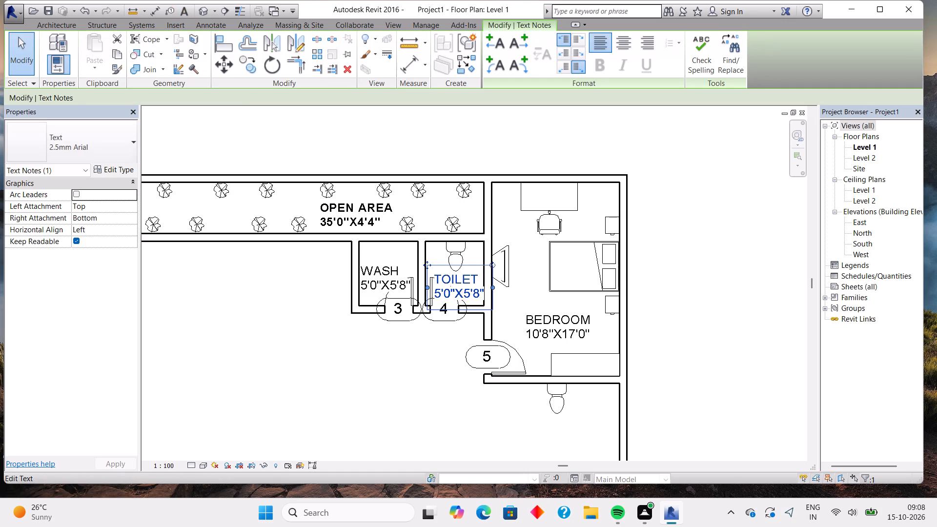
Nudge the WASH label slightly right and up to sit better inside its room above door 3.
{"action": "left_click", "coordinate": [397, 275]}
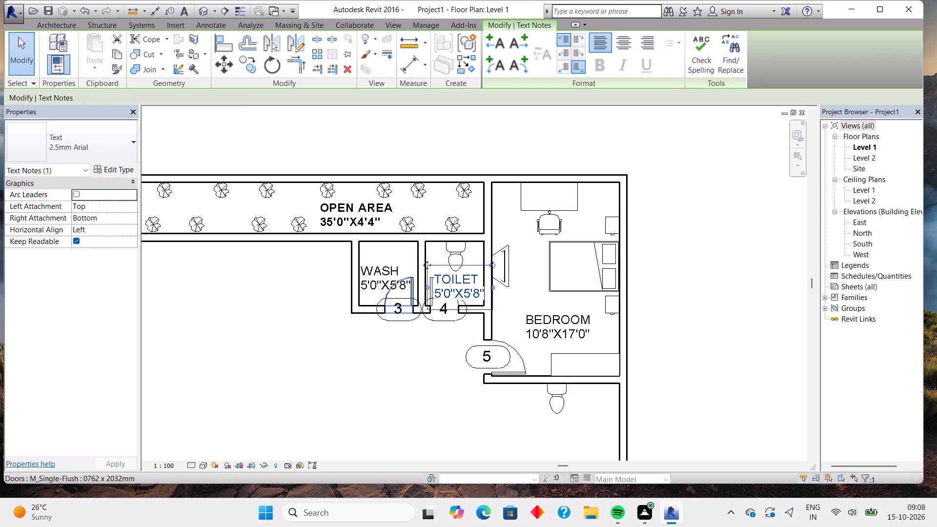
{"action": "left_click", "coordinate": [390, 271]}
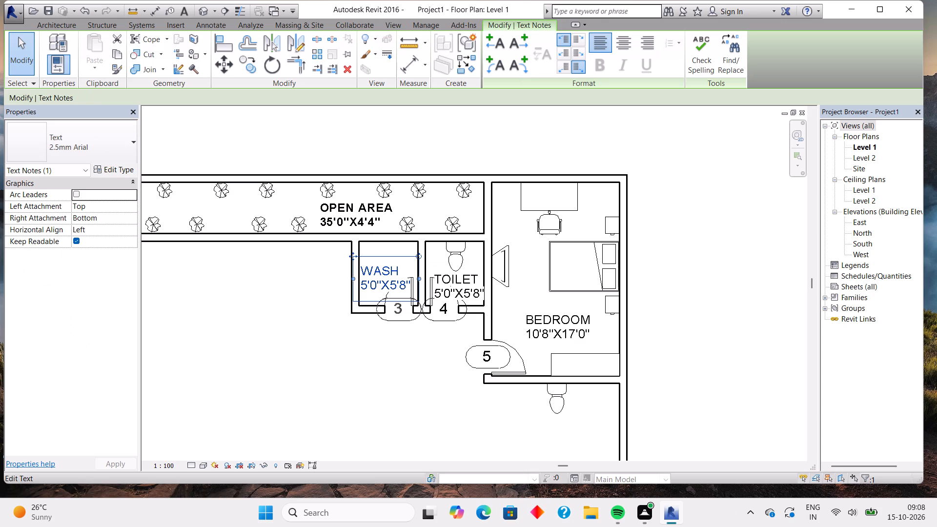
{"action": "key", "text": "Right"}
{"action": "key", "text": "Right"}
{"action": "key", "text": "Up"}
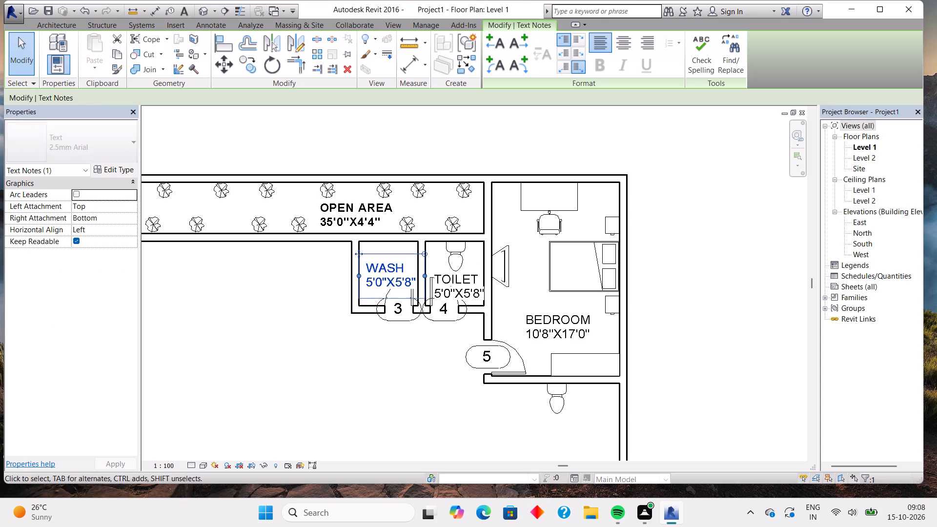
{"action": "key", "text": "Up"}
{"action": "key", "text": "Up"}
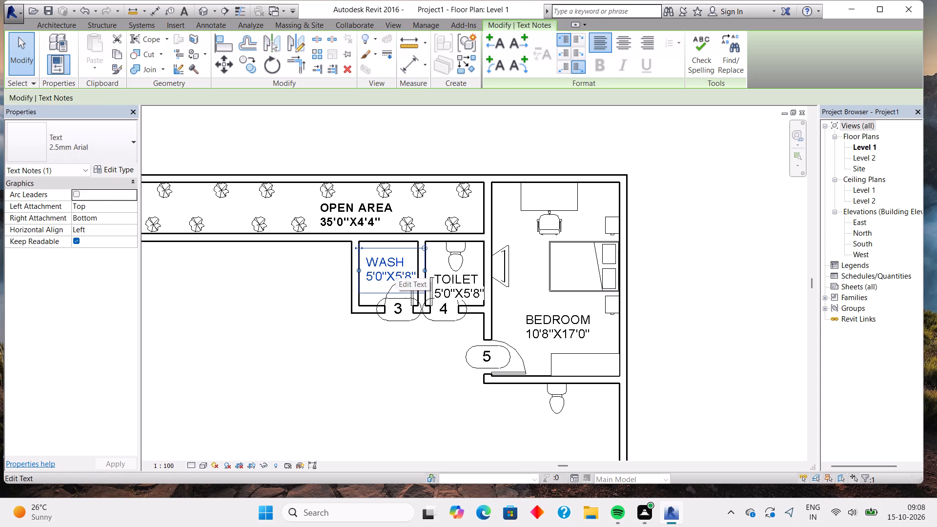
Nudge the BEDROOM label slightly up and to the left within the bedroom, and deselect it.
{"action": "left_click", "coordinate": [531, 332]}
{"action": "key", "text": "Up"}
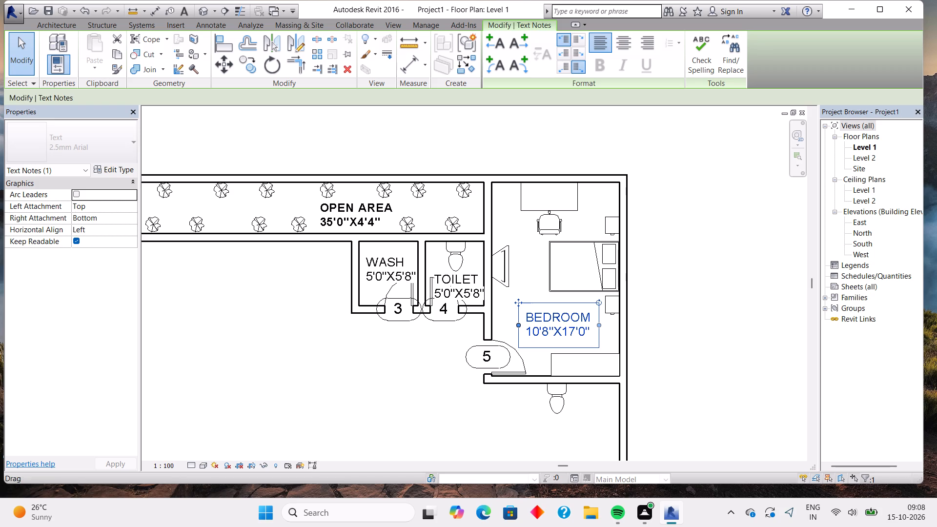
{"action": "key", "text": "Left"}
{"action": "key", "text": "Left"}
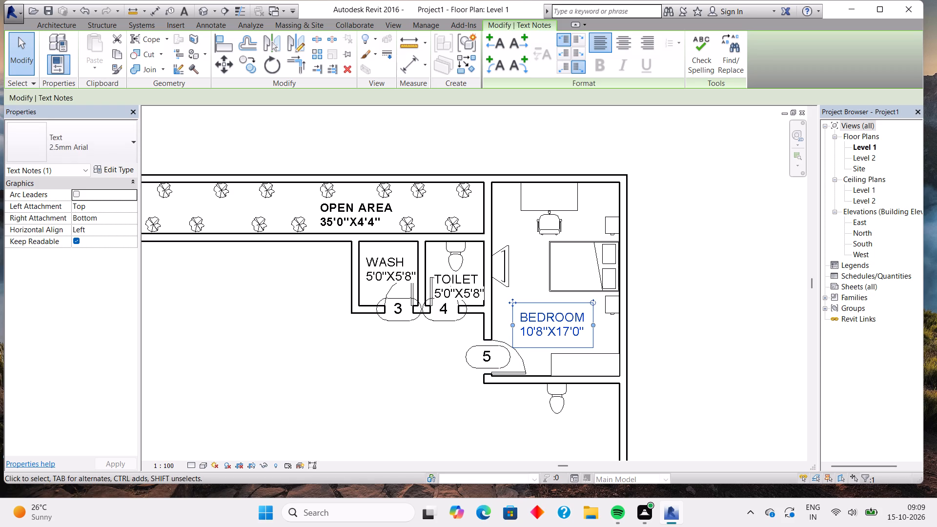
{"action": "scroll", "coordinate": [527, 406], "scroll_direction": "down", "scroll_amount": 2}
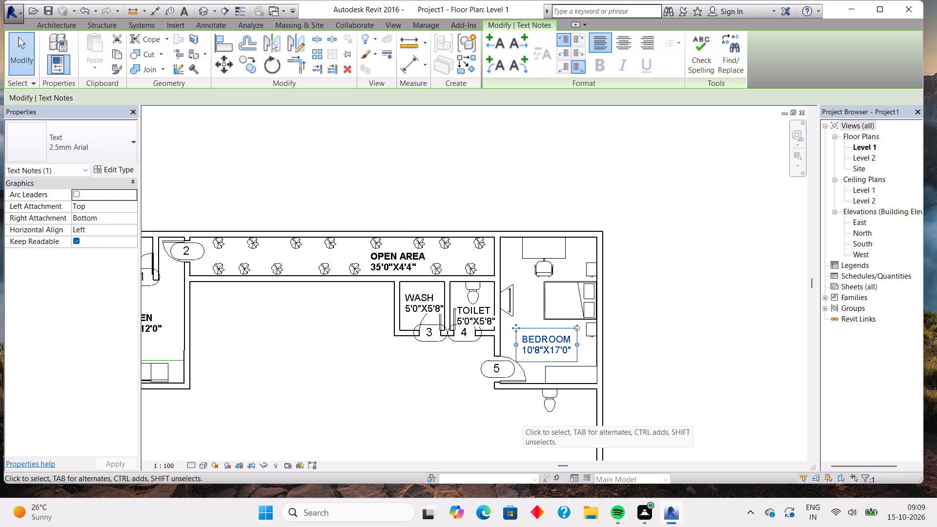
{"action": "key", "text": "Escape"}
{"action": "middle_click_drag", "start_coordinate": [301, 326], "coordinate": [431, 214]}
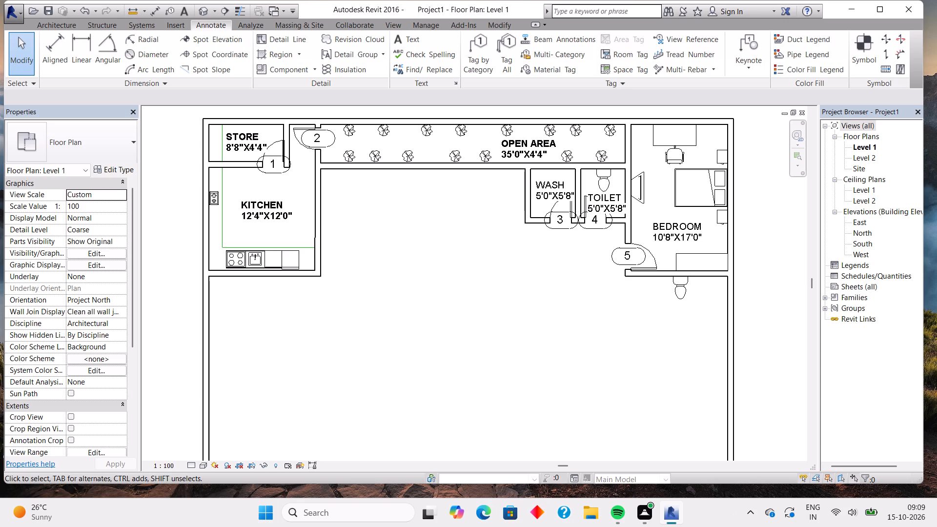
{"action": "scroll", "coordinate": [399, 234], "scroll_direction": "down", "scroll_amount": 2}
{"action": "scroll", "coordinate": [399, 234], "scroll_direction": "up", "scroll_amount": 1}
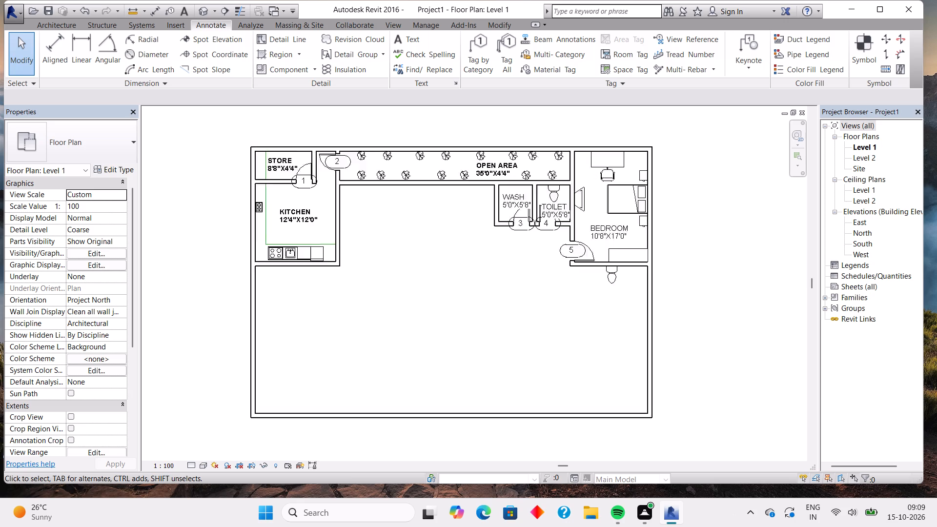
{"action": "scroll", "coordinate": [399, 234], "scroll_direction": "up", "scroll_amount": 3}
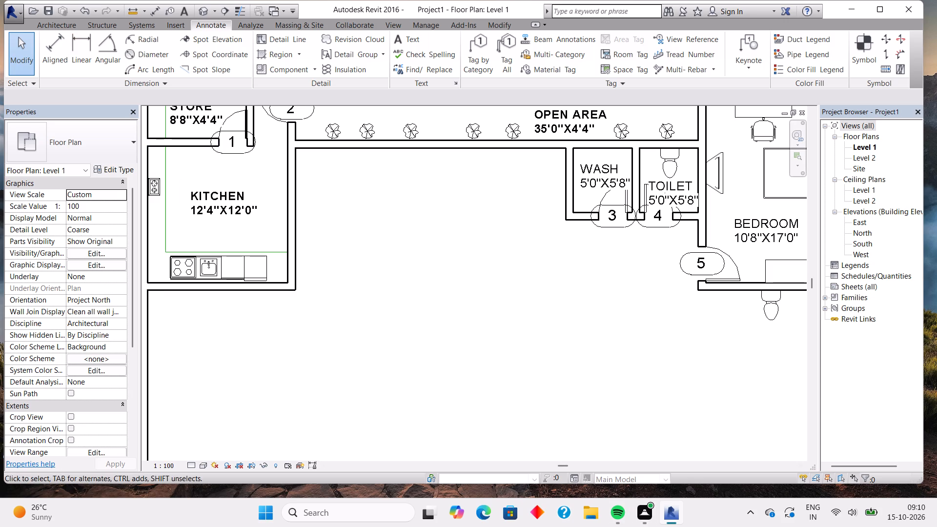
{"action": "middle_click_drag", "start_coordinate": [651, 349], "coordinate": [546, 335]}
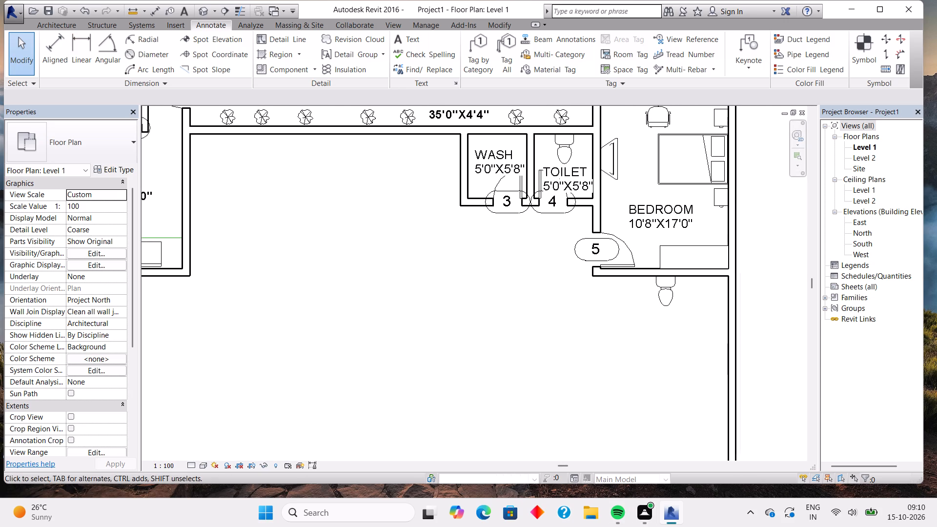
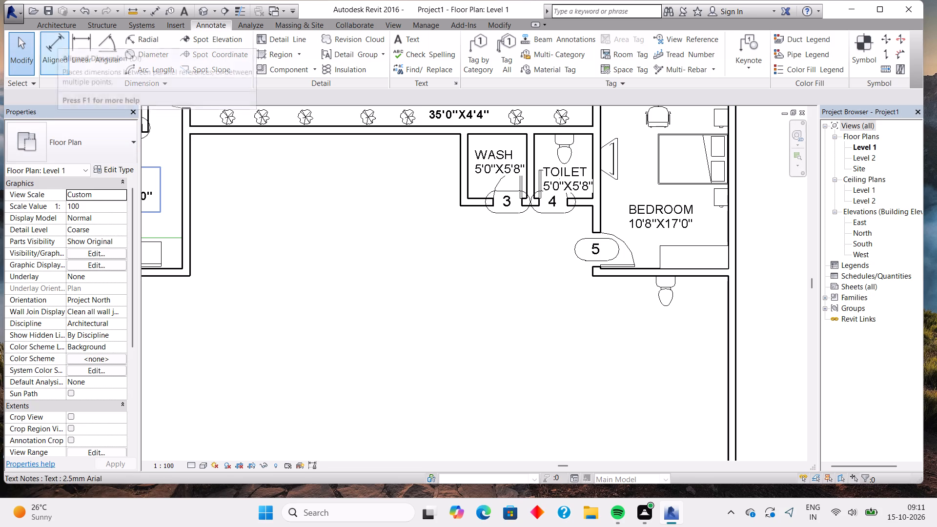
Draw Generic - 200mm walls around the toilet fixture below the bedroom: 4'-0" down, 7'-0" across and 4'-0" back up to the bedroom wall.
{"action": "left_click", "coordinate": [52, 24]}
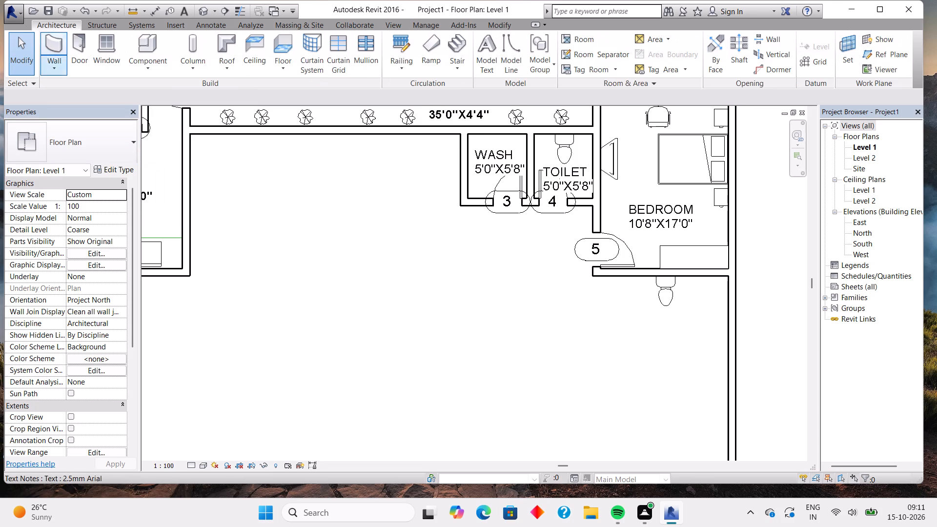
{"action": "left_click", "coordinate": [51, 56]}
{"action": "left_click", "coordinate": [54, 43]}
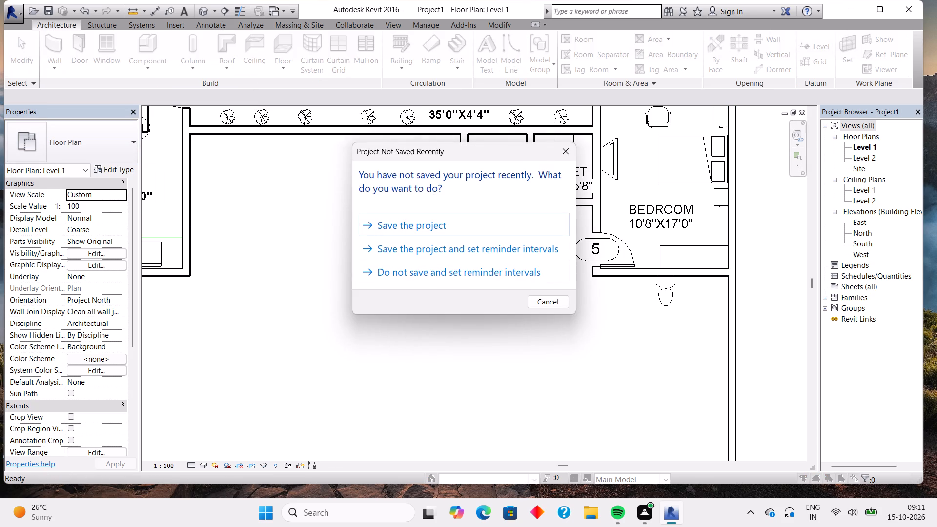
{"action": "left_click", "coordinate": [550, 300]}
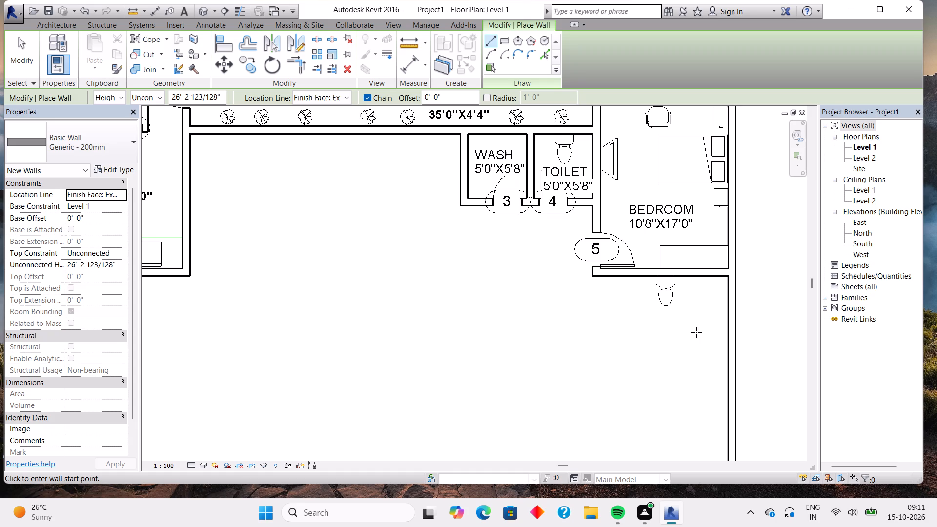
{"action": "left_click", "coordinate": [598, 279]}
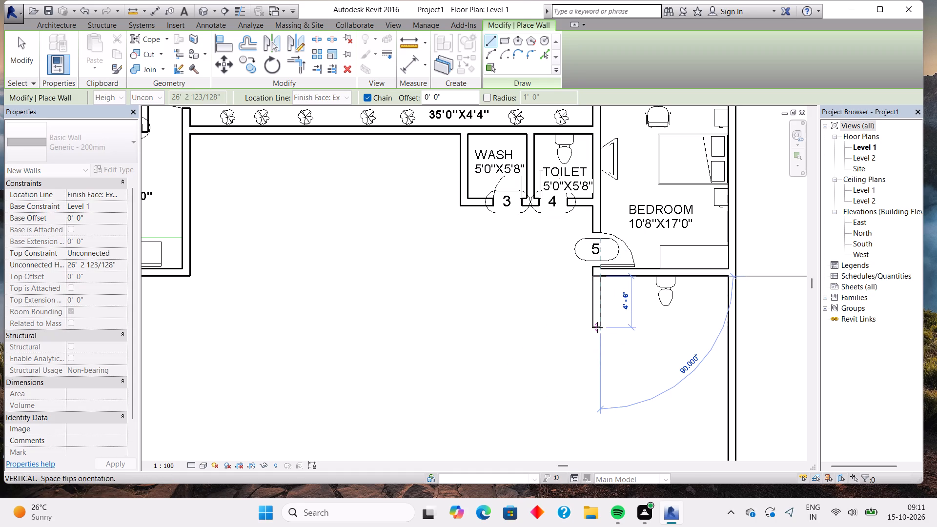
{"action": "scroll", "coordinate": [597, 324], "scroll_direction": "up", "scroll_amount": 7}
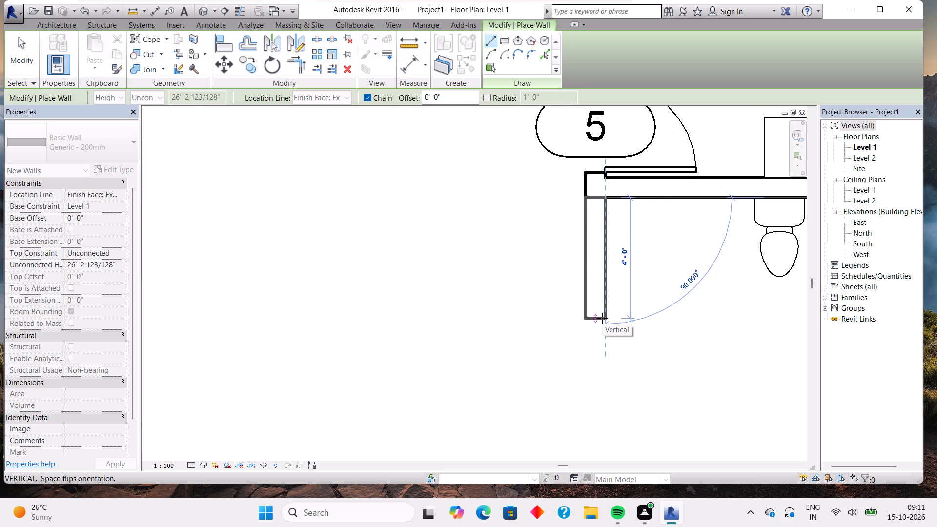
{"action": "left_click", "coordinate": [602, 318]}
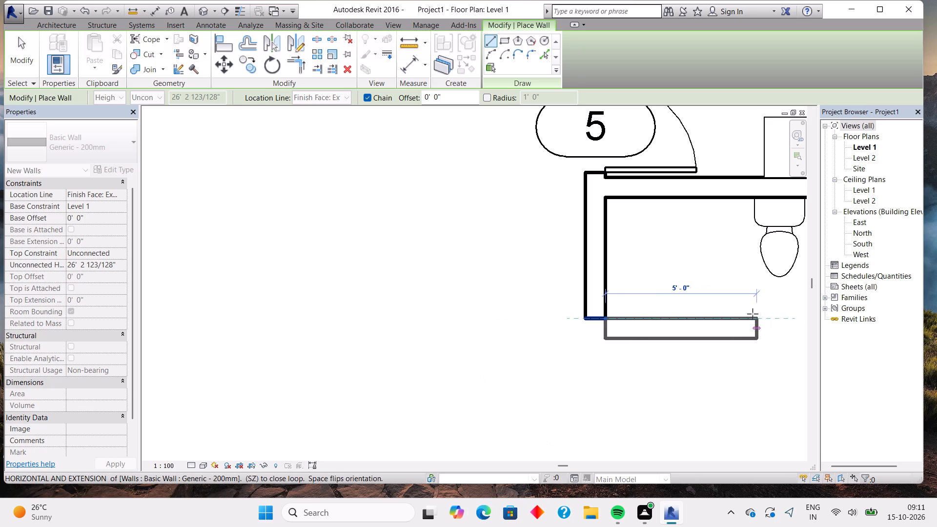
{"action": "middle_click_drag", "start_coordinate": [749, 314], "coordinate": [517, 337]}
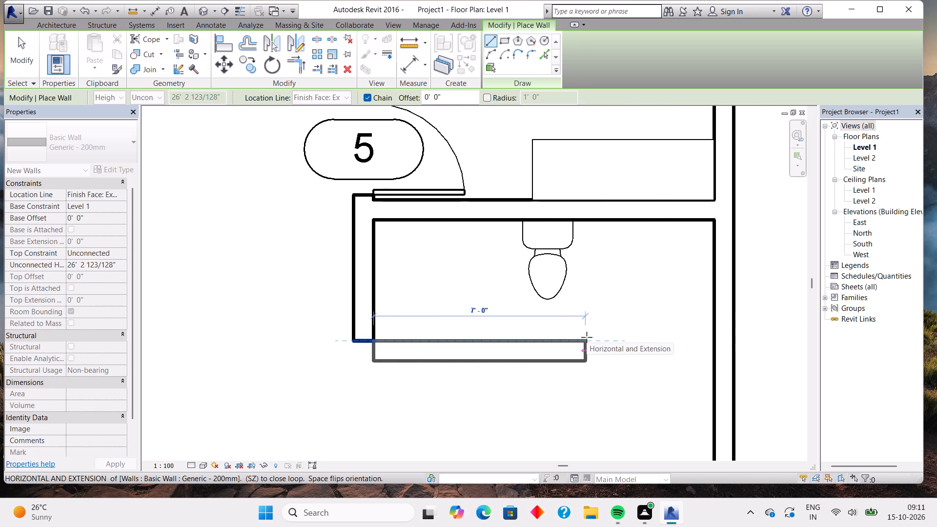
{"action": "left_click", "coordinate": [587, 337]}
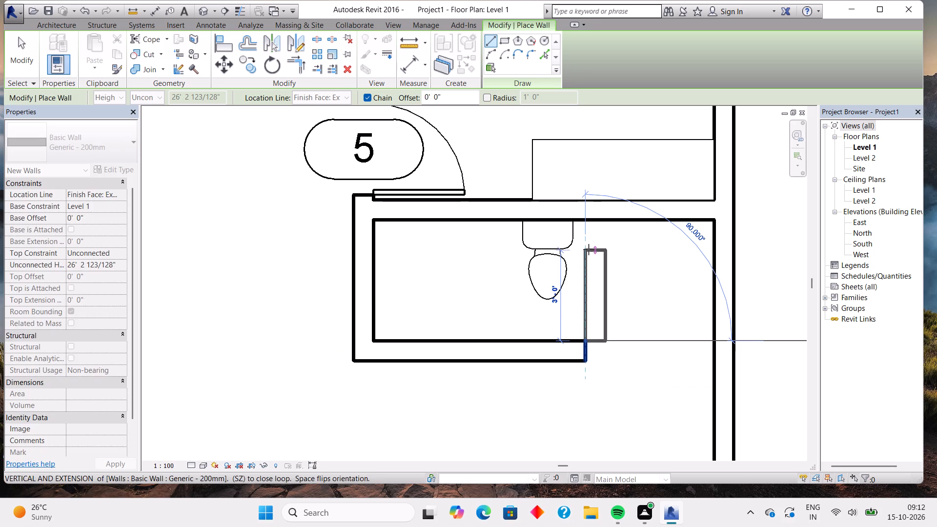
{"action": "left_click", "coordinate": [582, 224]}
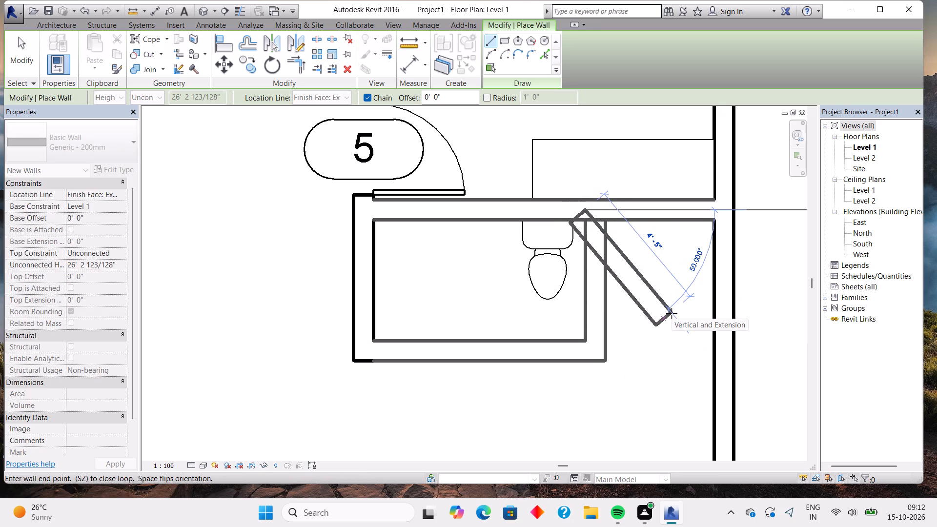
{"action": "key", "text": "Escape"}
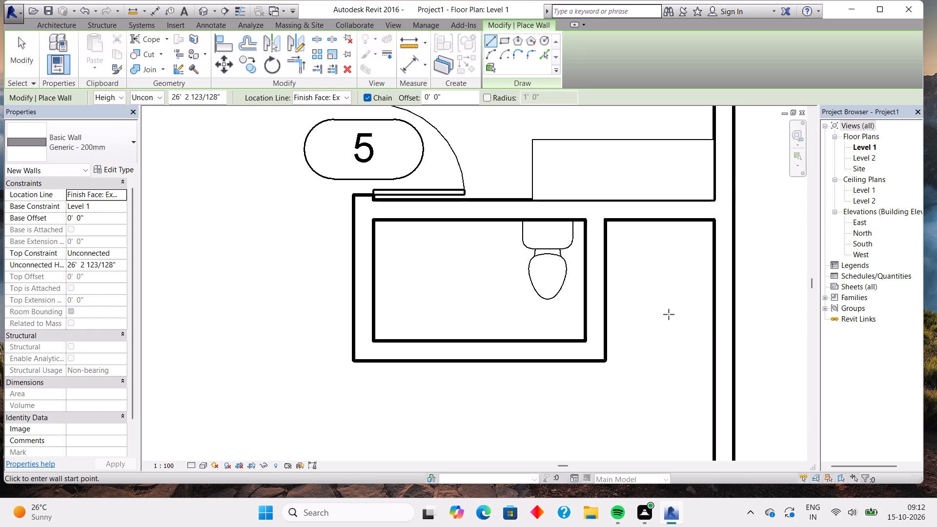
Add an aligned dimension across the new toilet room's width, between the inner faces of its two side walls.
{"action": "left_click", "coordinate": [413, 71]}
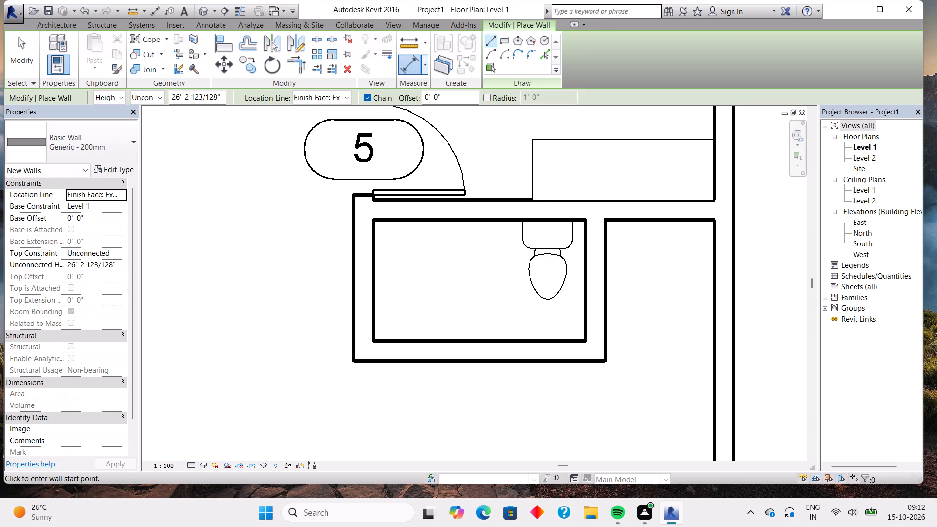
{"action": "left_click", "coordinate": [371, 299]}
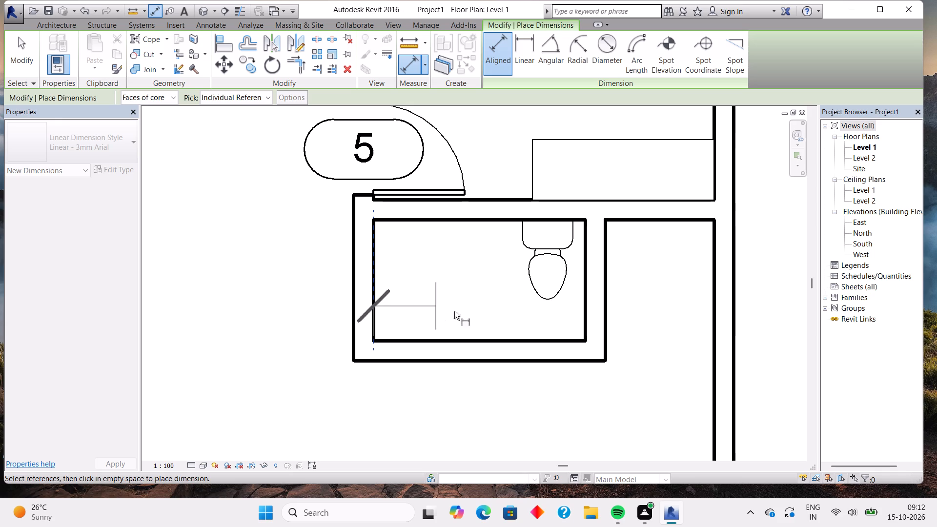
{"action": "left_click", "coordinate": [584, 324]}
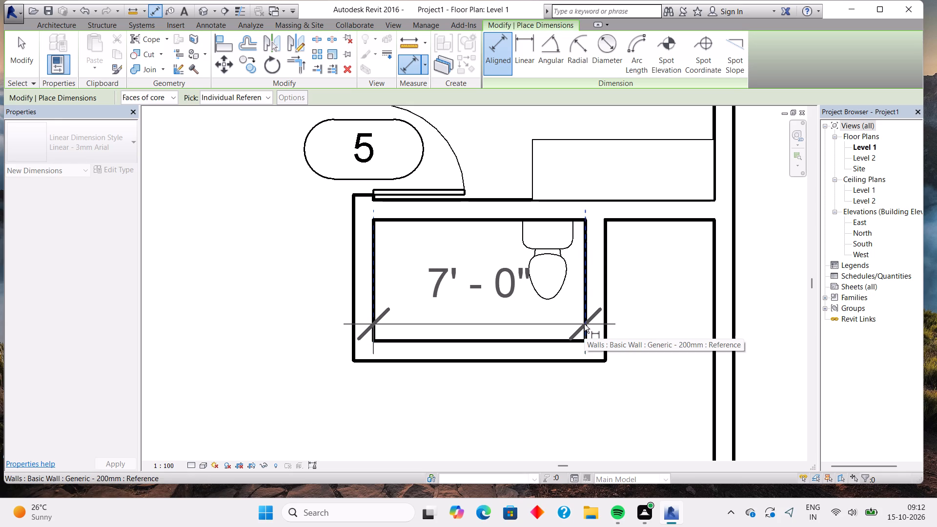
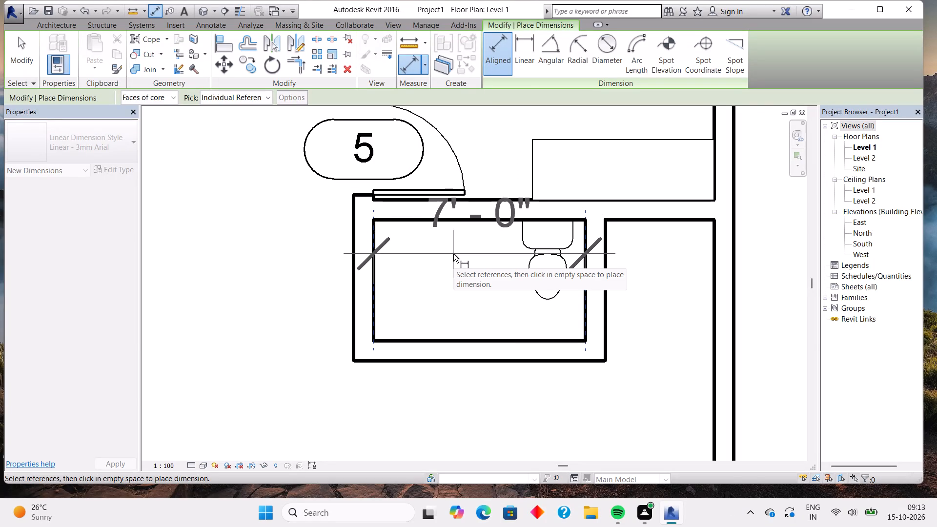
Add an aligned dimension across the new toilet room's depth, between the inner faces of its upper and lower walls.
{"action": "key", "text": "Escape"}
{"action": "left_click", "coordinate": [458, 222]}
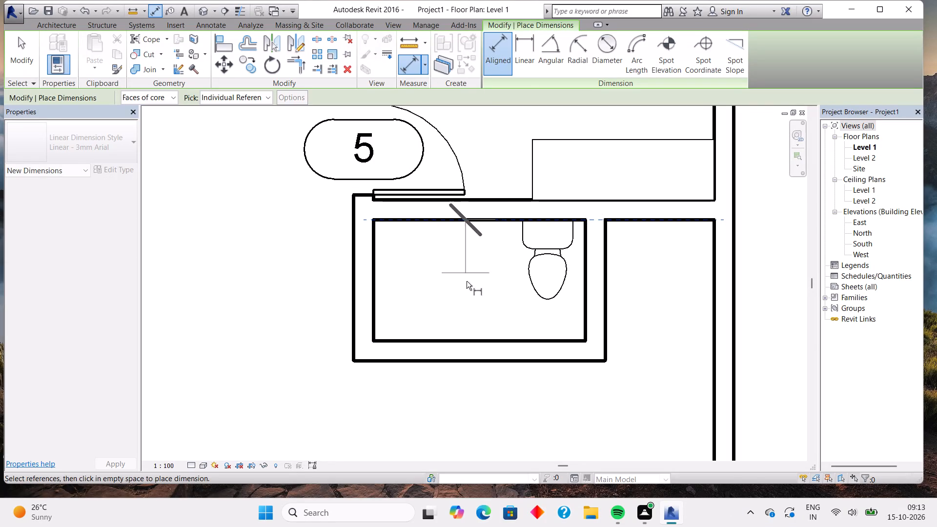
{"action": "left_click", "coordinate": [470, 339]}
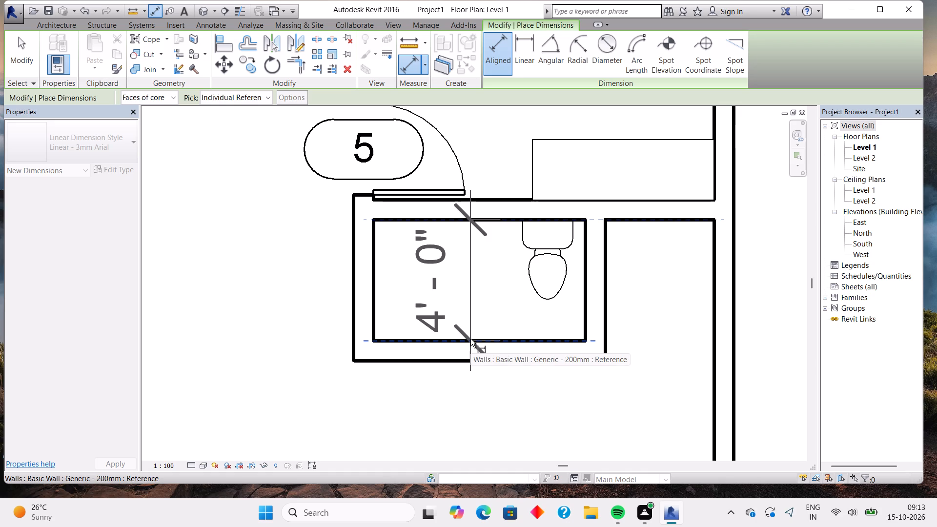
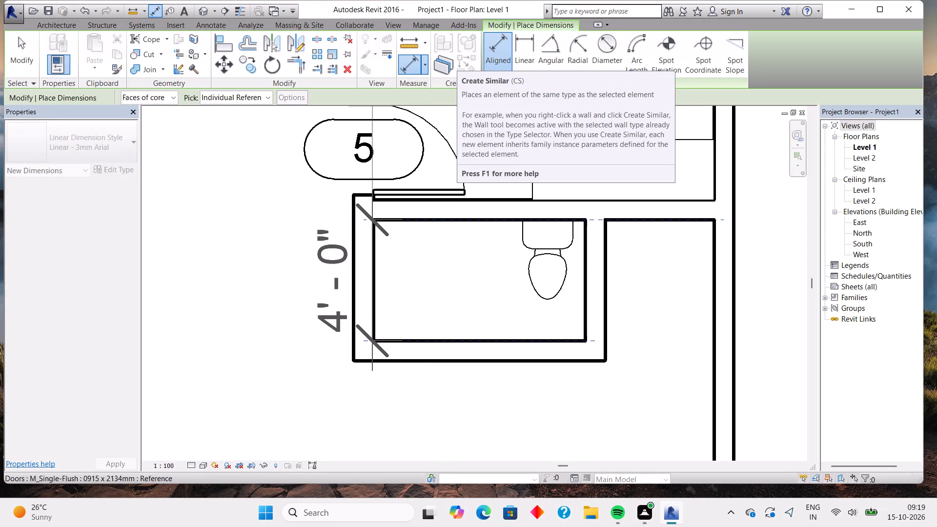
Nudge the toilet room's right-hand wall outward so the room's inner width becomes about 7' 2".
{"action": "key", "text": "Escape"}
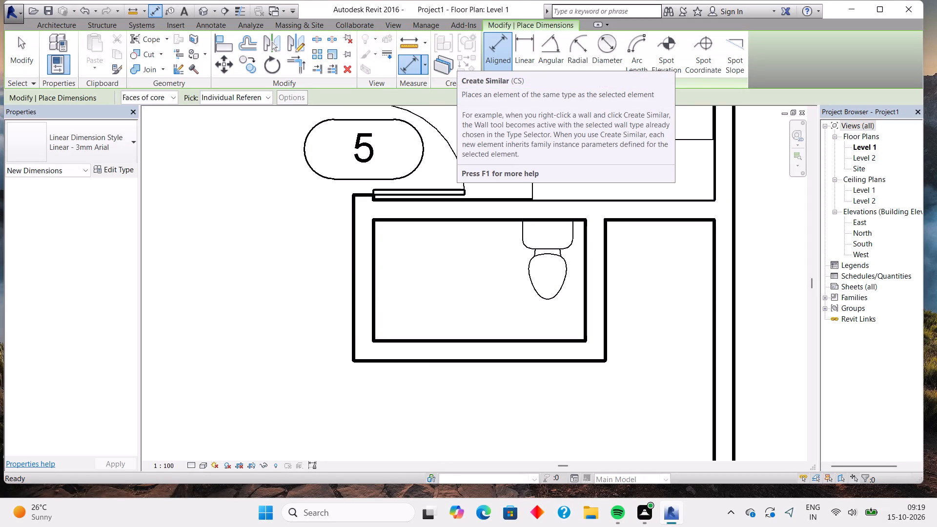
{"action": "key", "text": "Escape"}
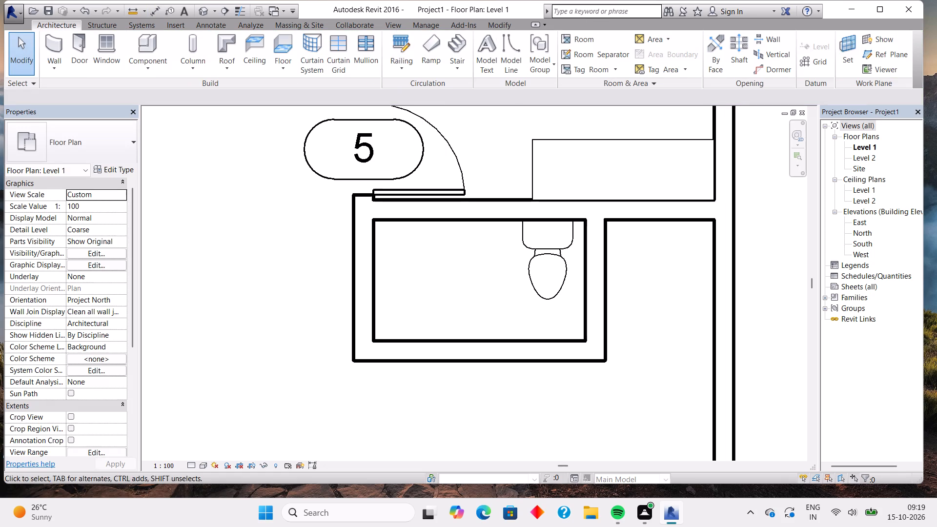
{"action": "left_click", "coordinate": [594, 290]}
{"action": "key", "text": "Right"}
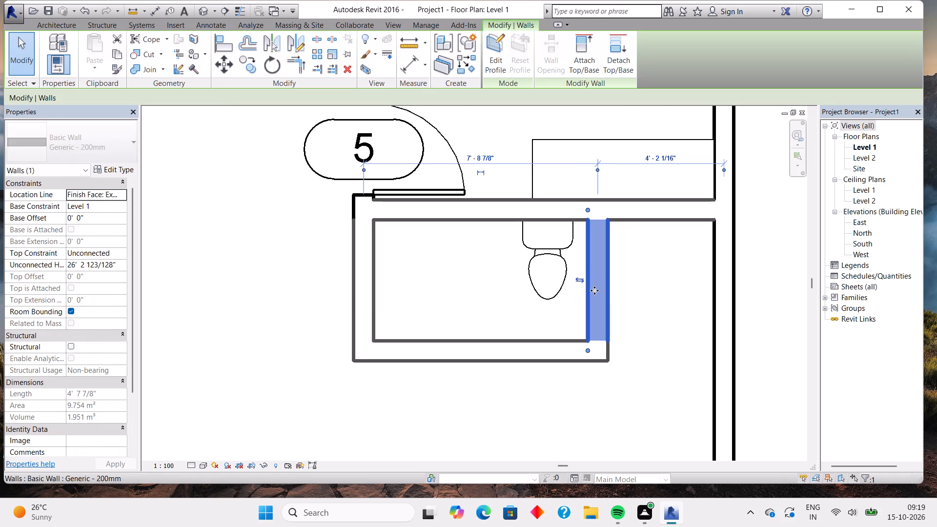
{"action": "key", "text": "Right"}
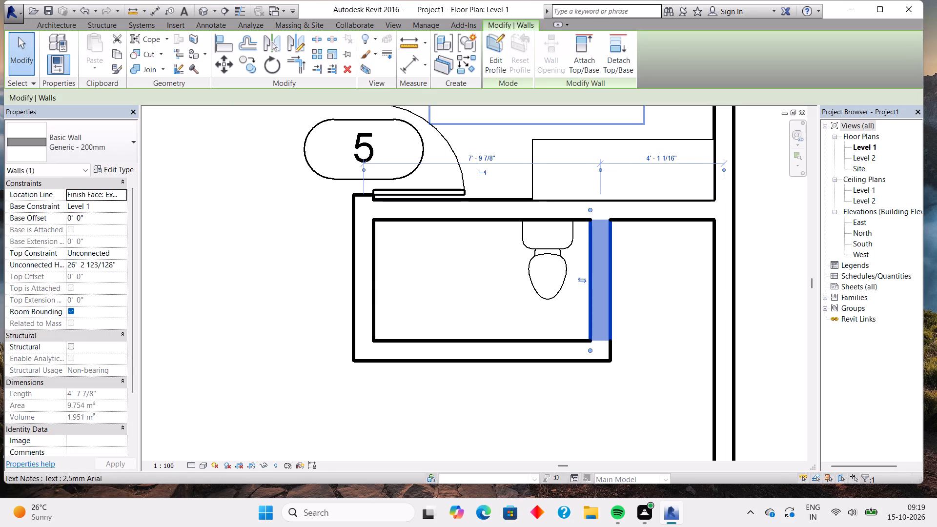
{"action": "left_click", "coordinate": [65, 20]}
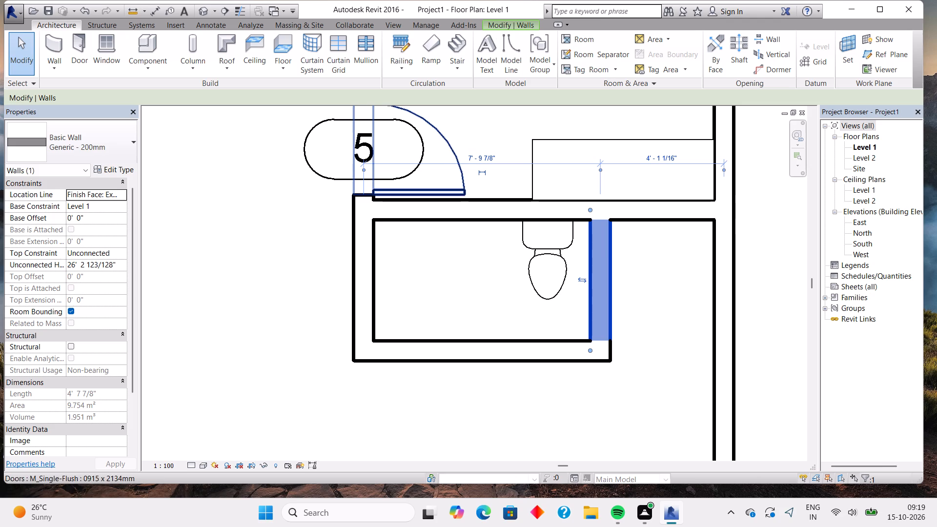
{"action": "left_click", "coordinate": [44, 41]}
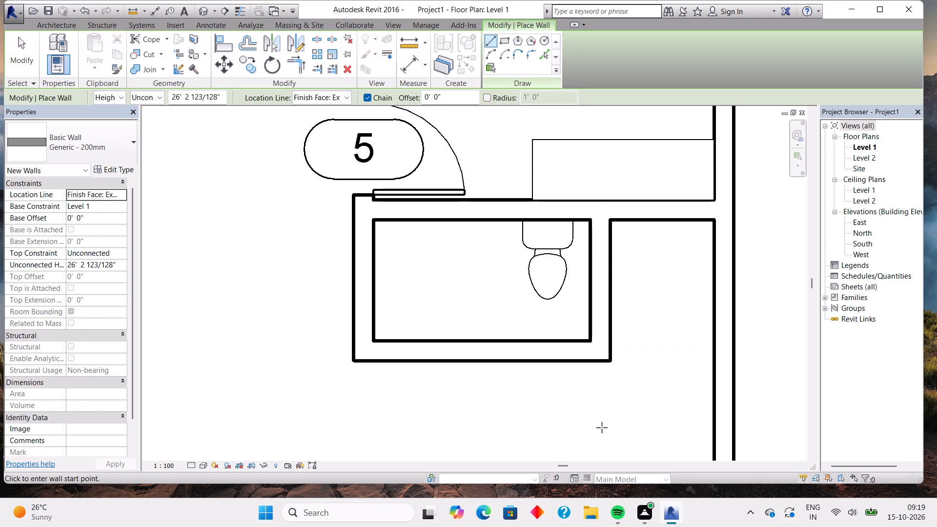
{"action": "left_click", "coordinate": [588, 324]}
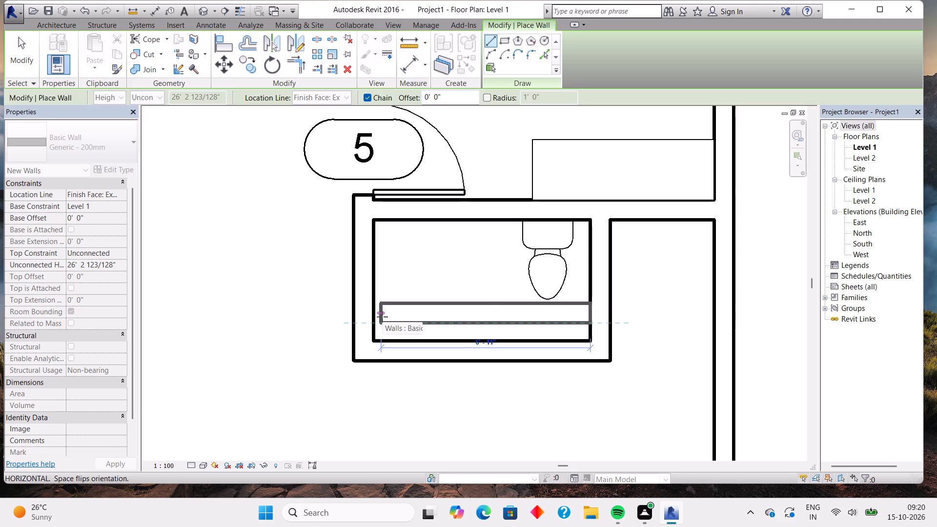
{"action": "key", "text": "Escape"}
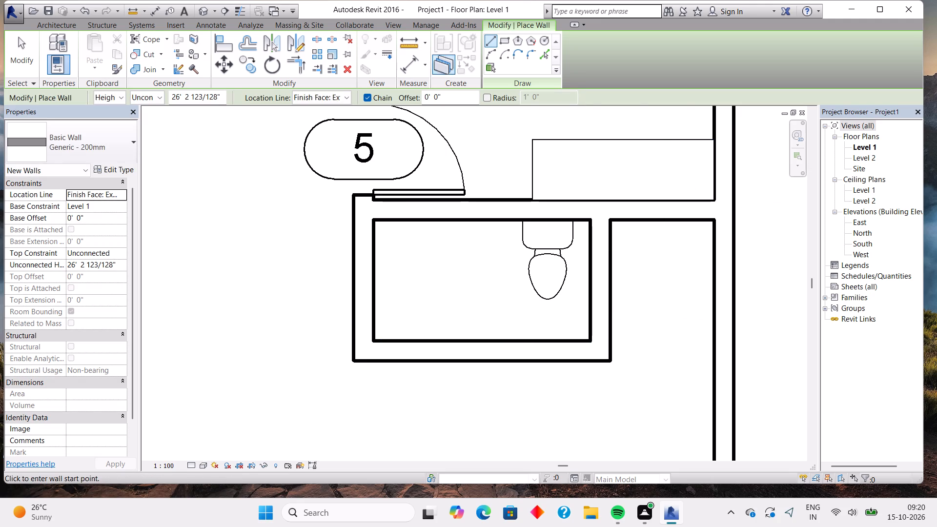
Check the toilet room's inner width with an aligned dimension between its left and right walls' inner faces, without placing it.
{"action": "left_click", "coordinate": [410, 58]}
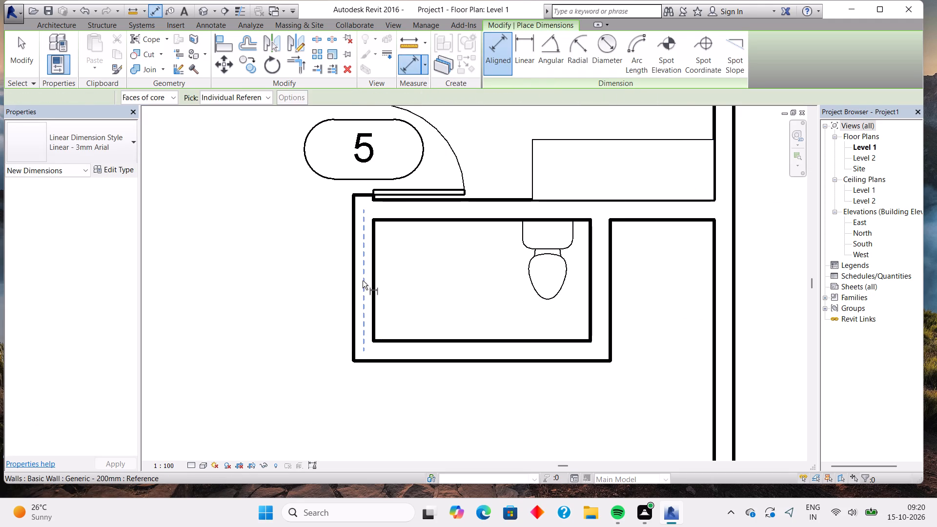
{"action": "left_click", "coordinate": [373, 321]}
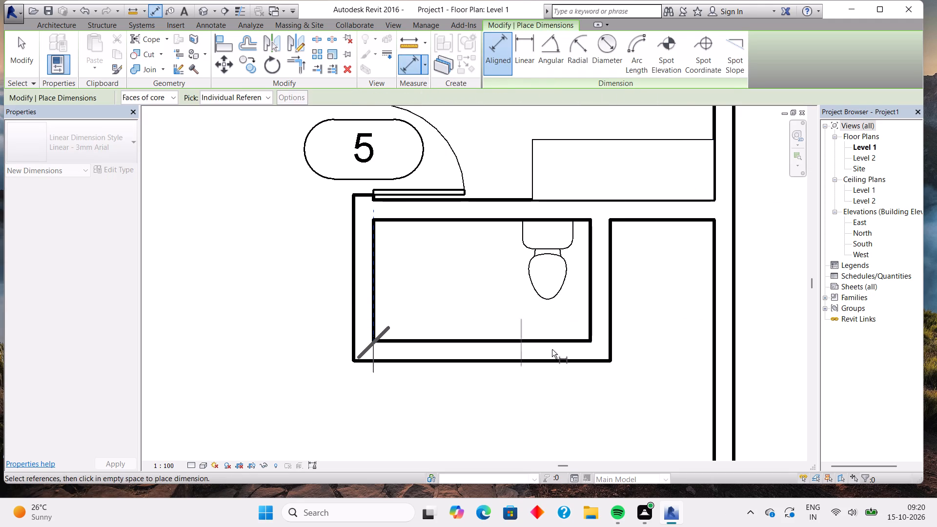
{"action": "left_click", "coordinate": [588, 313]}
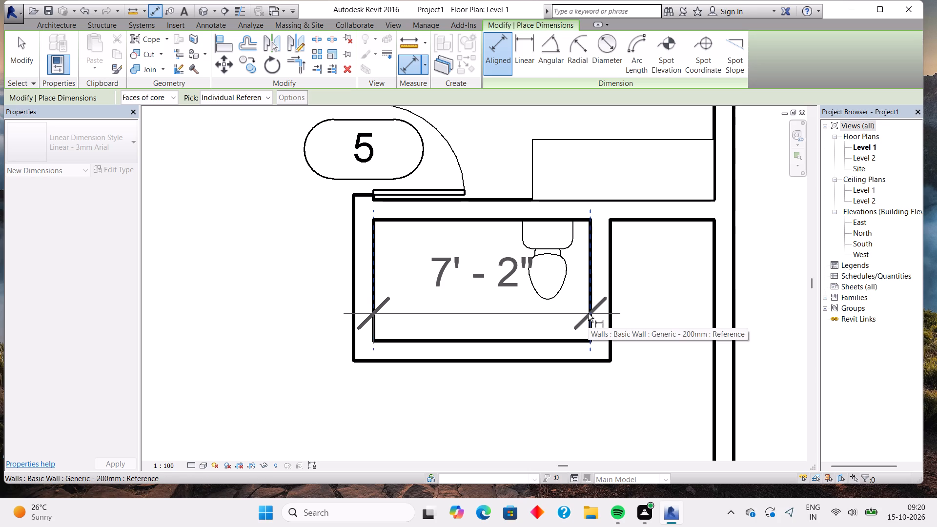
{"action": "key", "text": "Escape"}
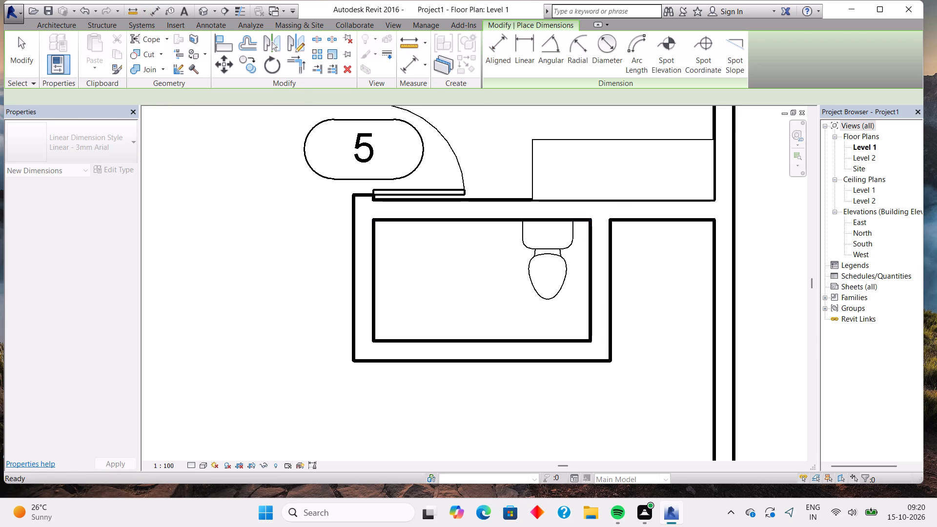
{"action": "key", "text": "Escape"}
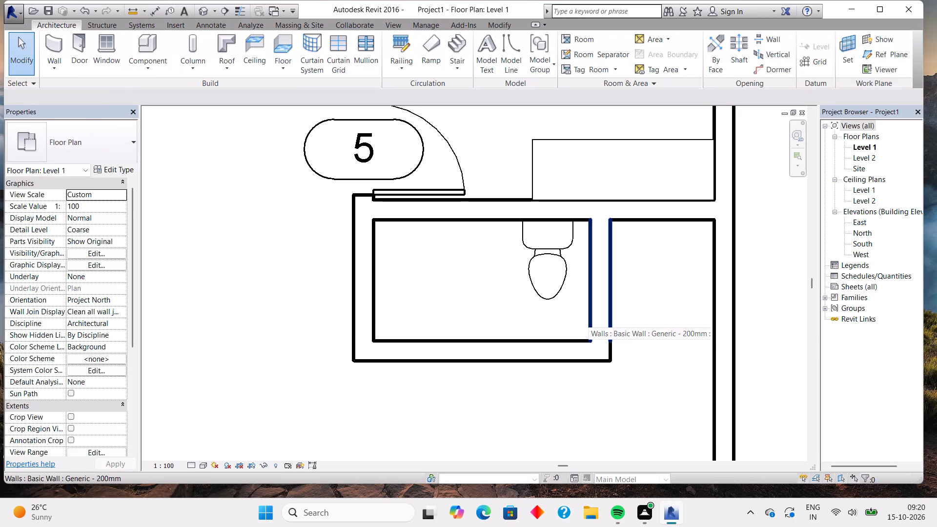
Nudge the toilet room's right-hand wall further outward for an inner width of about 7' 3".
{"action": "left_click", "coordinate": [596, 291]}
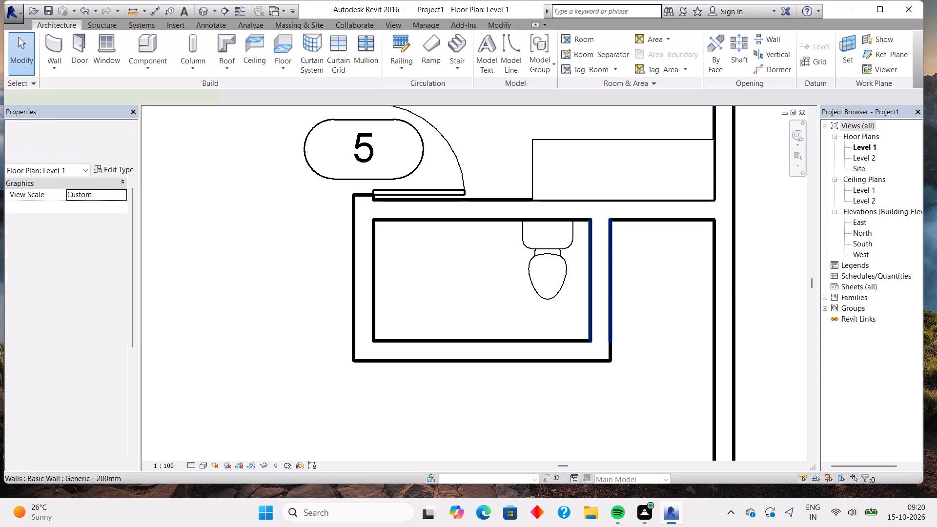
{"action": "key", "text": "Right"}
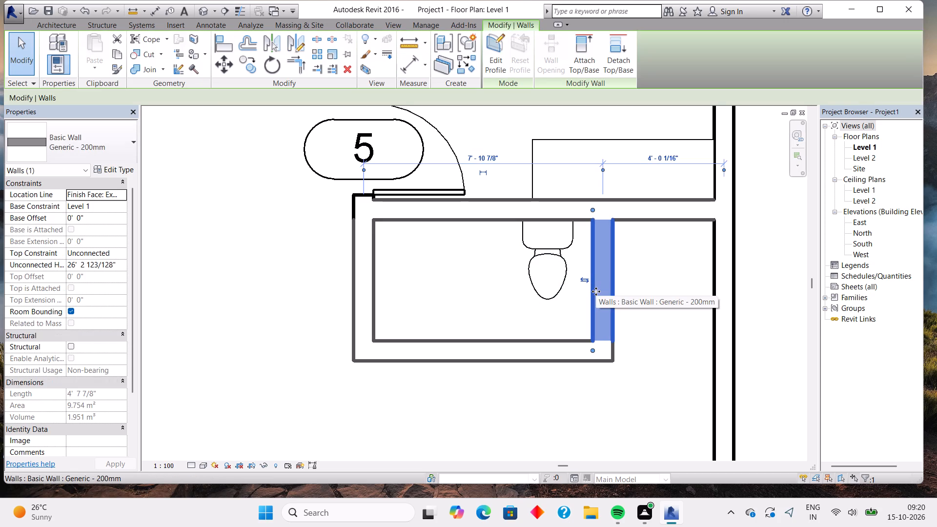
{"action": "key", "text": "Escape"}
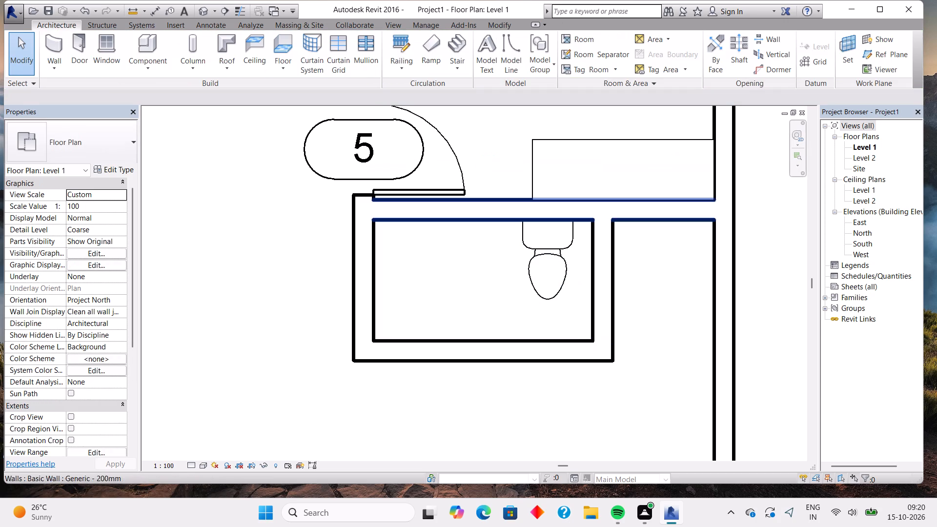
Recheck the toilet room's inner width with a temporary aligned dimension between its two side walls' inner faces.
{"action": "left_click", "coordinate": [47, 43]}
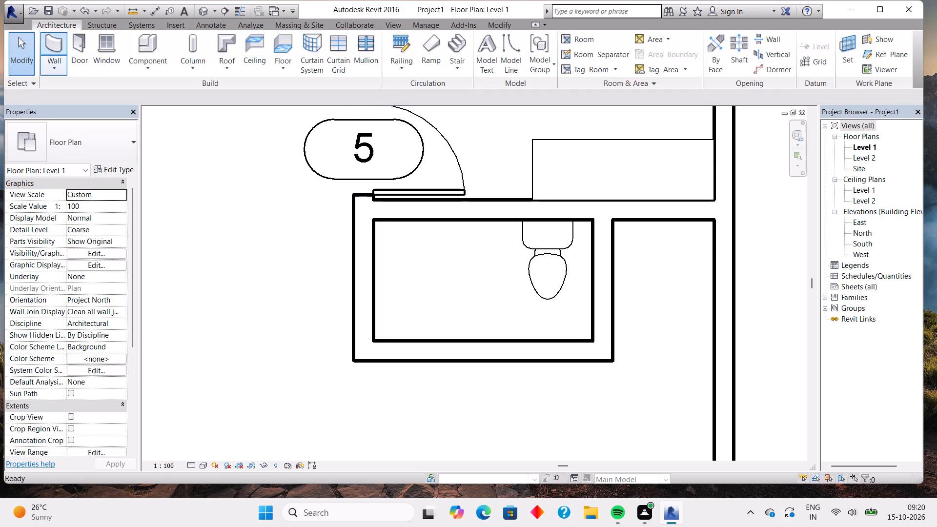
{"action": "left_click", "coordinate": [401, 67]}
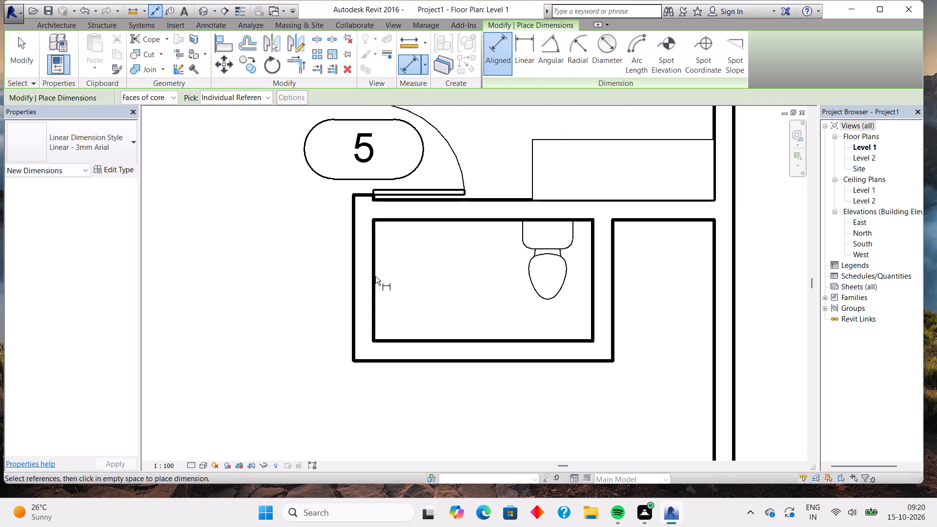
{"action": "left_click", "coordinate": [373, 307]}
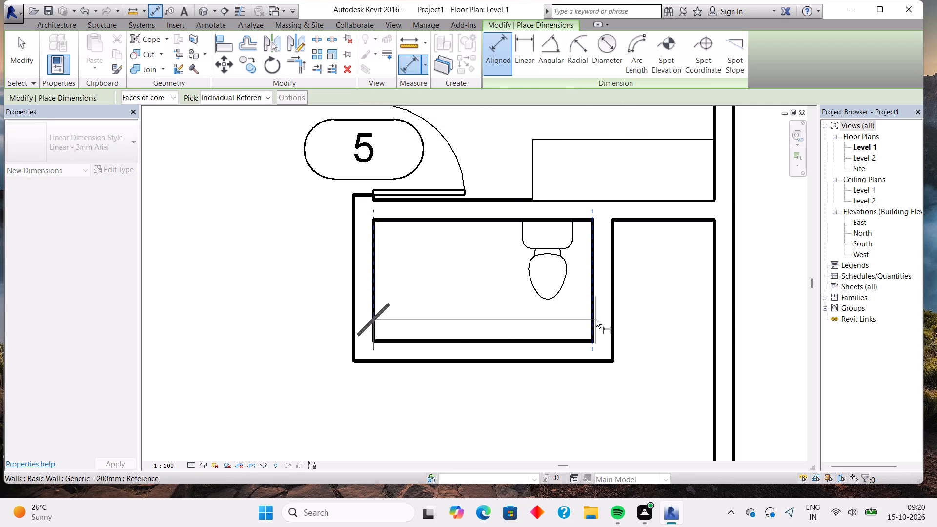
{"action": "left_click", "coordinate": [591, 314]}
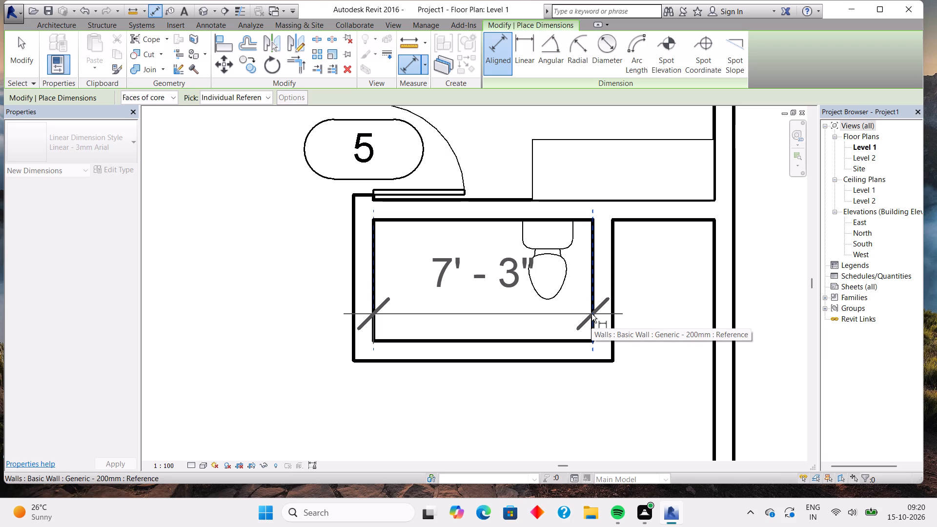
{"action": "key", "text": "Escape"}
{"action": "key", "text": "Escape"}
Nudge the toilet room's right-hand wall outward once more for an inner width of about 7' 4".
{"action": "left_click", "coordinate": [599, 298]}
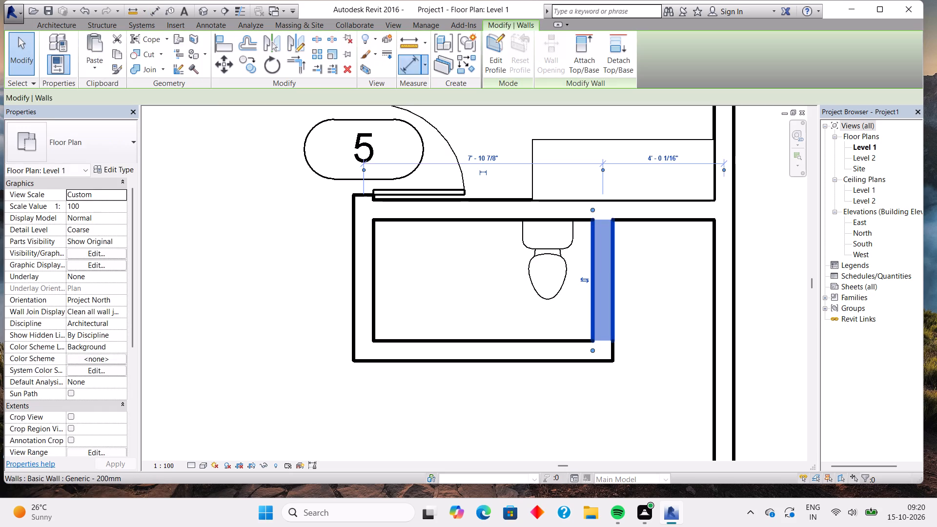
{"action": "key", "text": "Right"}
{"action": "key", "text": "Escape"}
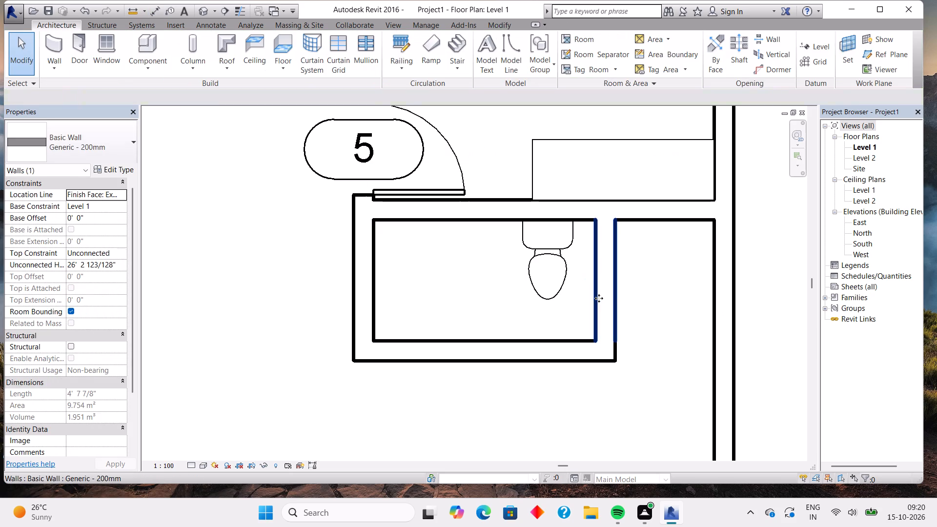
Measure the toilet room's inner width again between its side walls' inner faces, leaving no dimension placed.
{"action": "left_click", "coordinate": [61, 52]}
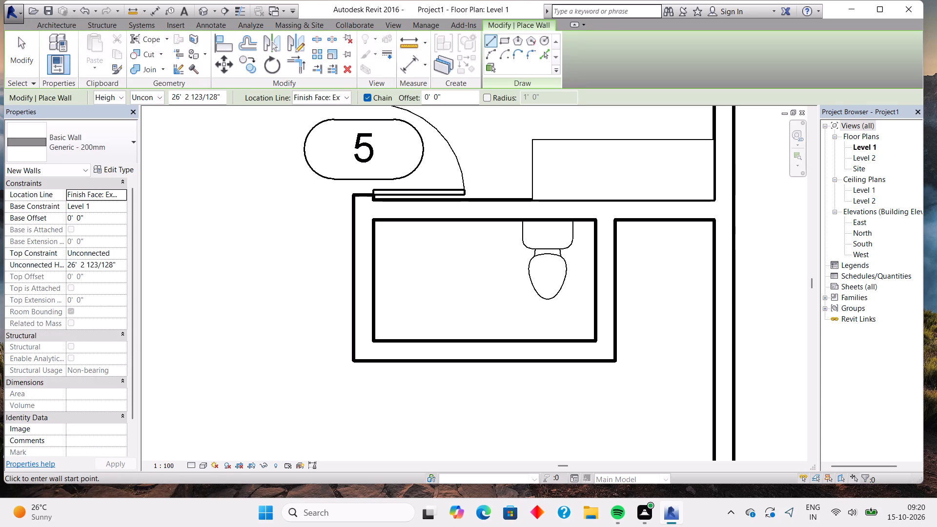
{"action": "left_click", "coordinate": [401, 73]}
{"action": "left_click", "coordinate": [374, 296]}
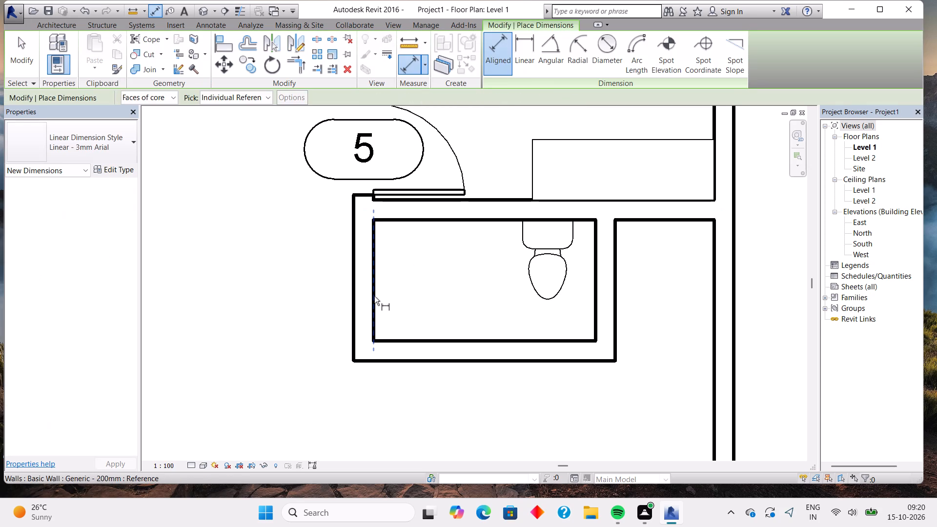
{"action": "left_click", "coordinate": [595, 307]}
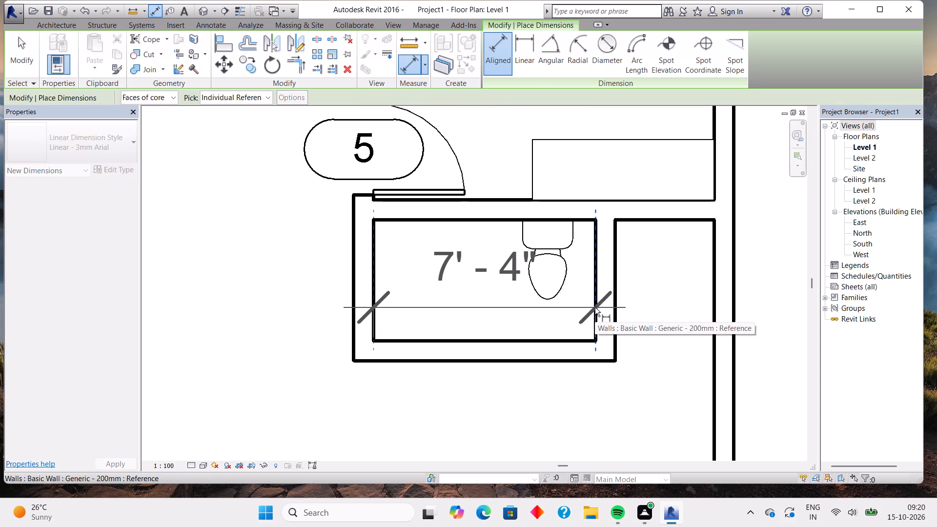
{"action": "key", "text": "Escape"}
{"action": "key", "text": "Escape"}
{"action": "key", "text": "Escape"}
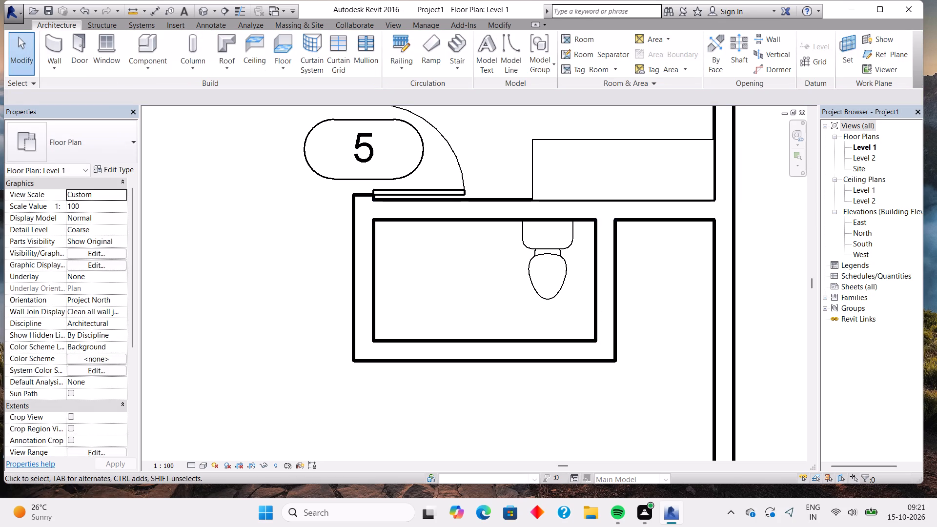
Nudge the toilet to about 1' 2" from the right-hand wall's centreline and flip its facing so the bowl points to the upper wall.
{"action": "left_click", "coordinate": [540, 252]}
{"action": "key", "text": "Right"}
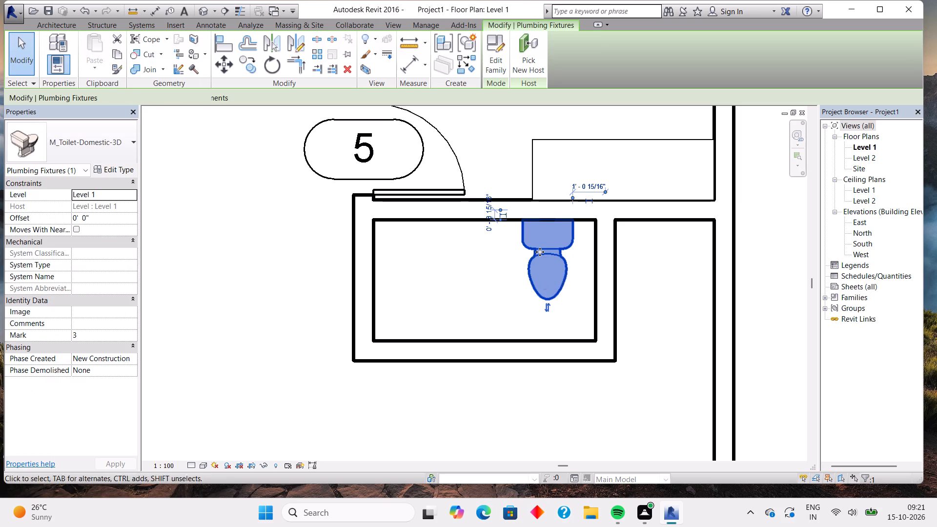
{"action": "key", "text": "Left"}
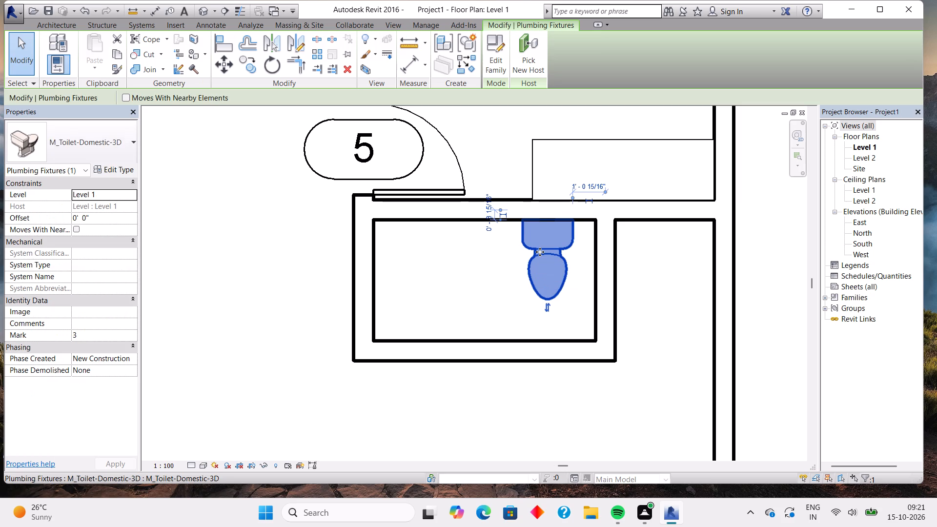
{"action": "key", "text": "Left"}
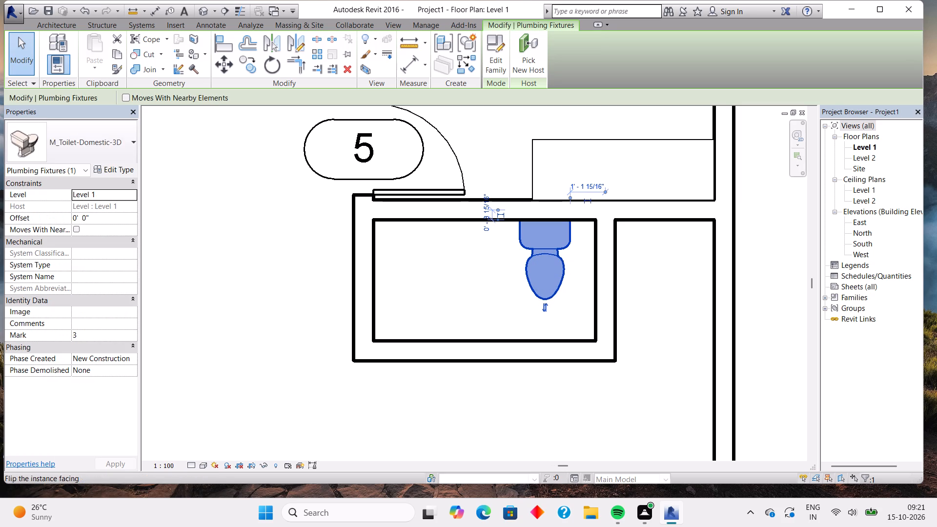
{"action": "left_click", "coordinate": [545, 310]}
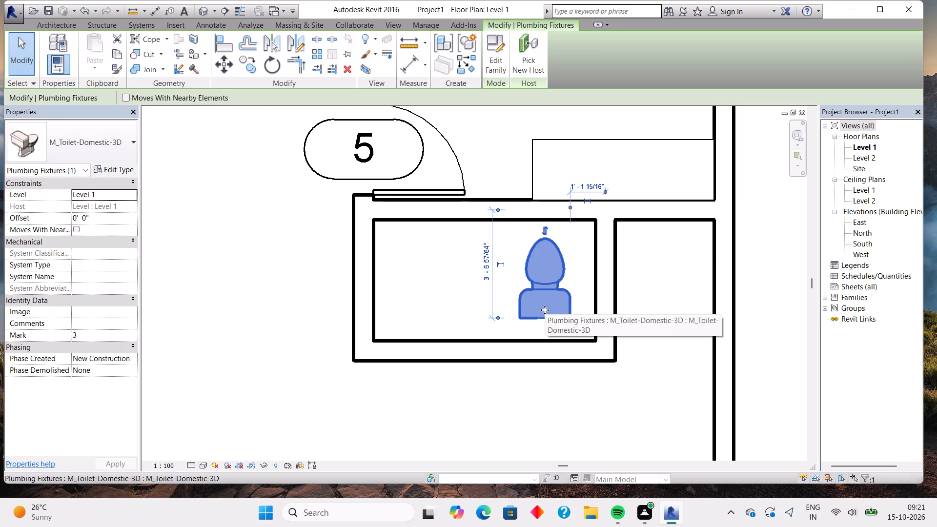
Move the flipped toilet down until the back of its tank sits against the inner face of the room's lower wall.
{"action": "key", "text": "Down"}
{"action": "key", "text": "Down"}
{"action": "key", "text": "Down"}
{"action": "key", "text": "Down"}
{"action": "key", "text": "Down"}
{"action": "key", "text": "Down"}
{"action": "key", "text": "Down"}
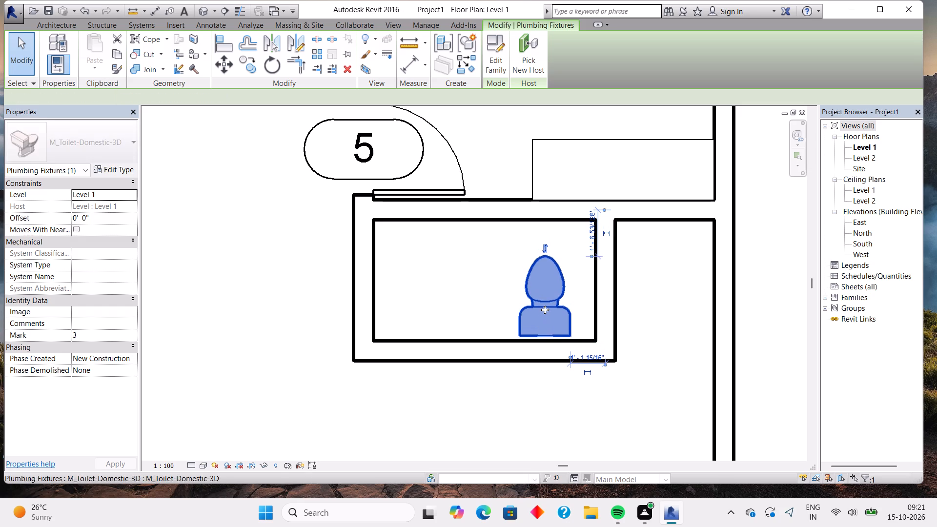
{"action": "key", "text": "Down"}
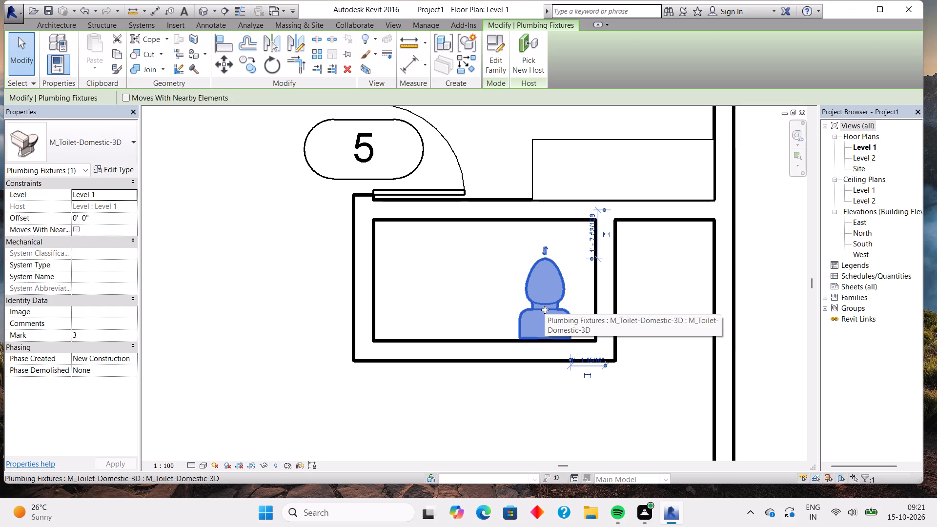
{"action": "key", "text": "Escape"}
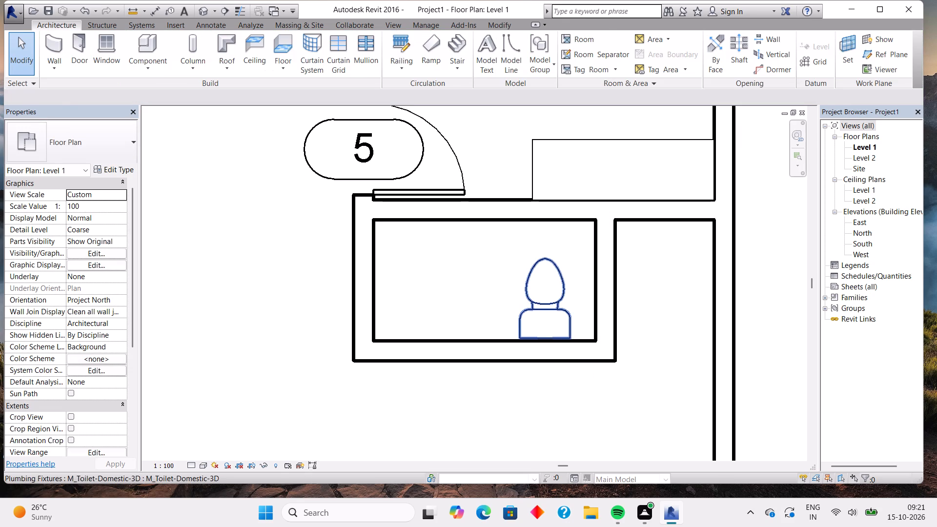
{"action": "left_click", "coordinate": [530, 321]}
{"action": "key", "text": "Down"}
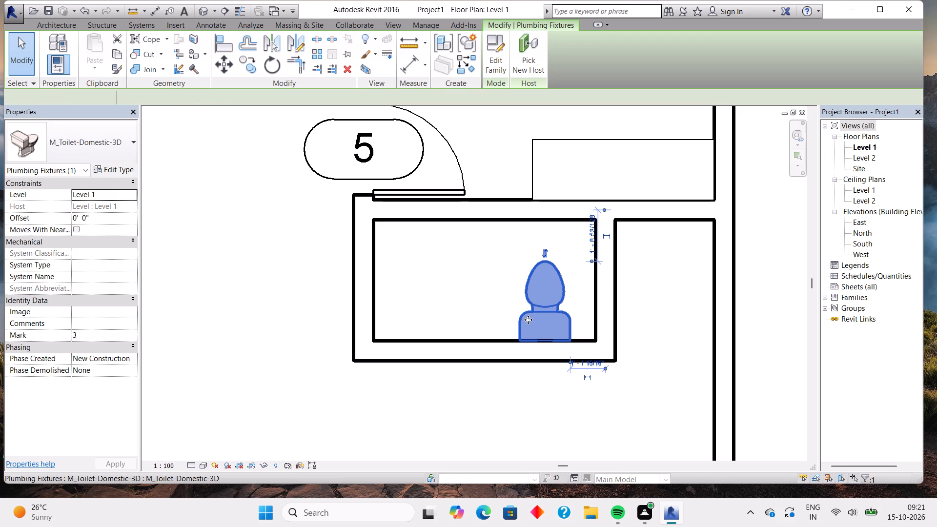
{"action": "key", "text": "Escape"}
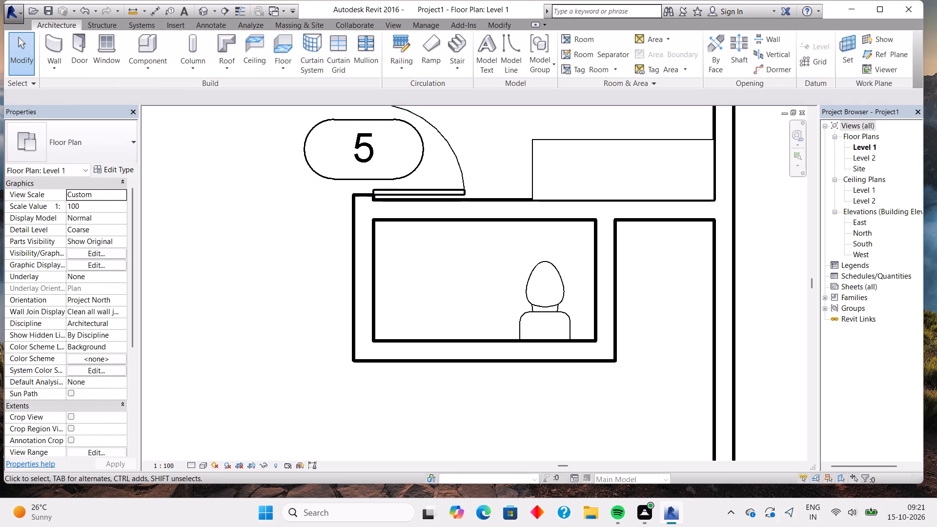
Add a bold two-line text note reading TOILET and 7'4"X4'0" inside the new toilet room.
{"action": "left_click", "coordinate": [216, 30]}
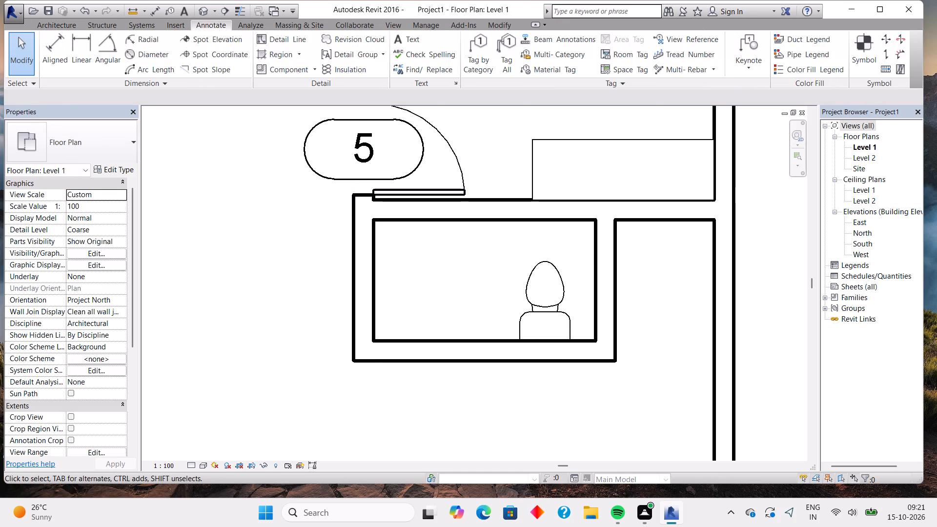
{"action": "double_click", "coordinate": [431, 267]}
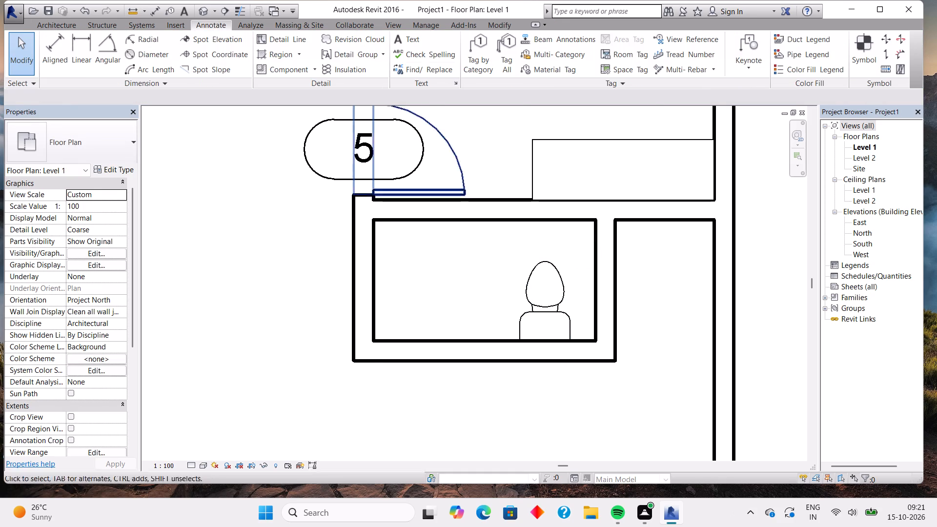
{"action": "left_click", "coordinate": [424, 43]}
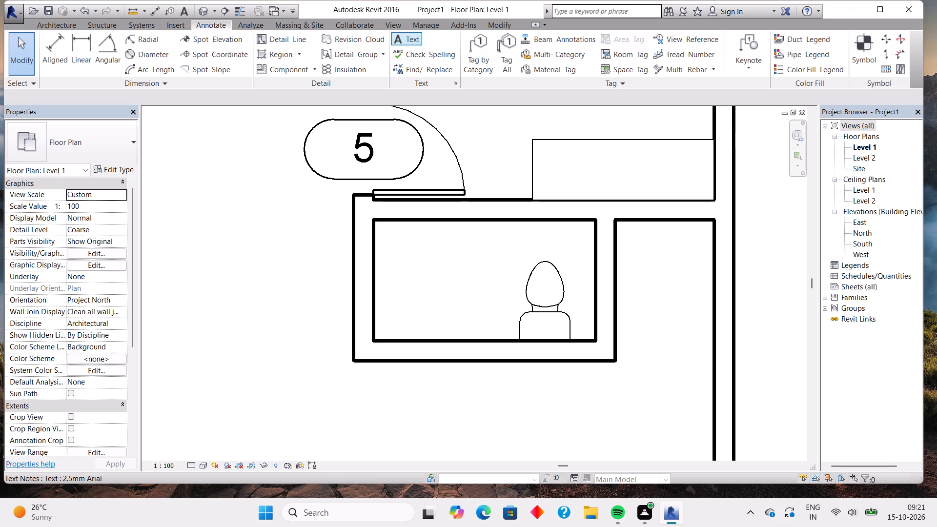
{"action": "left_click", "coordinate": [407, 41]}
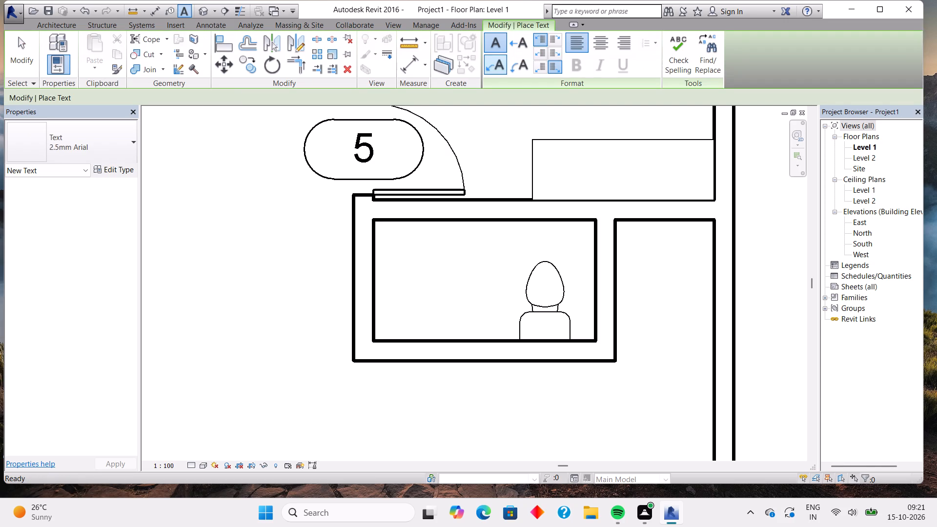
{"action": "left_click", "coordinate": [411, 243]}
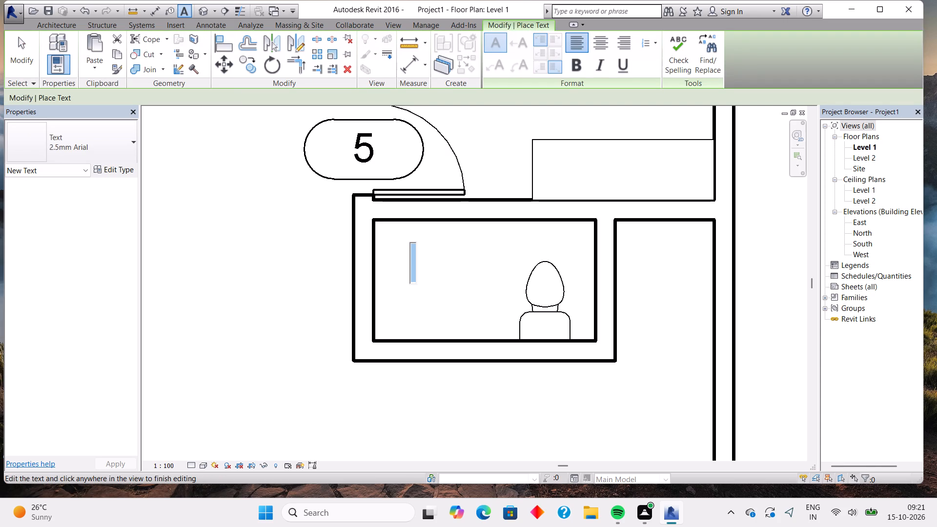
{"action": "left_click", "coordinate": [569, 71]}
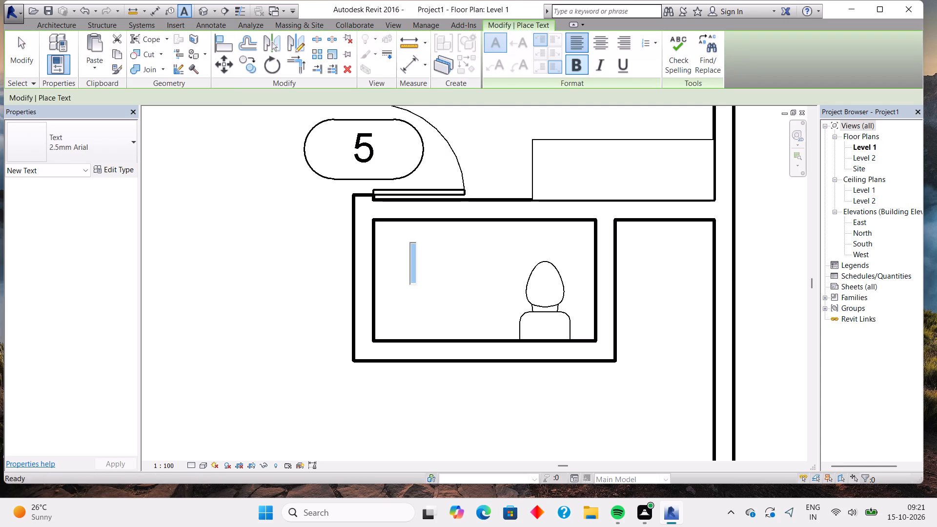
{"action": "type", "text": "TOILET"}
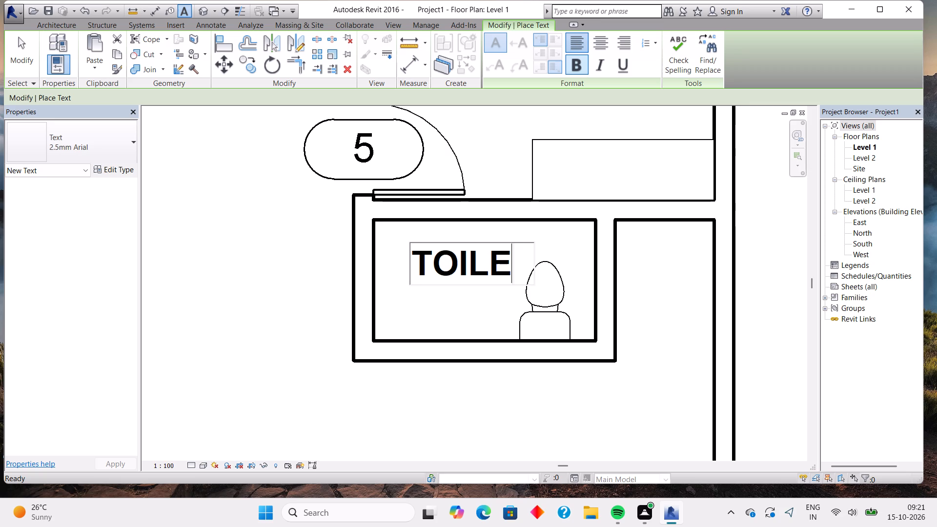
{"action": "key", "text": "Return"}
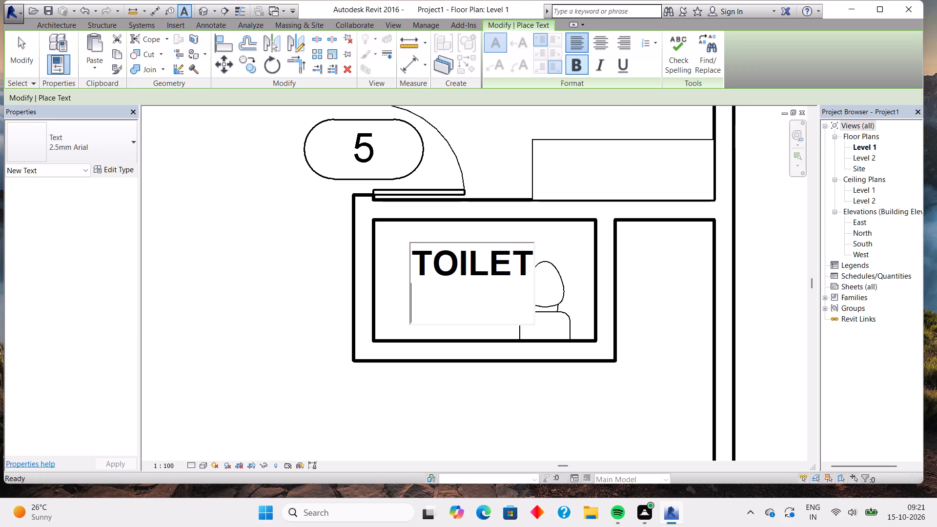
{"action": "key", "text": "7"}
{"action": "type", "text": "'4"}
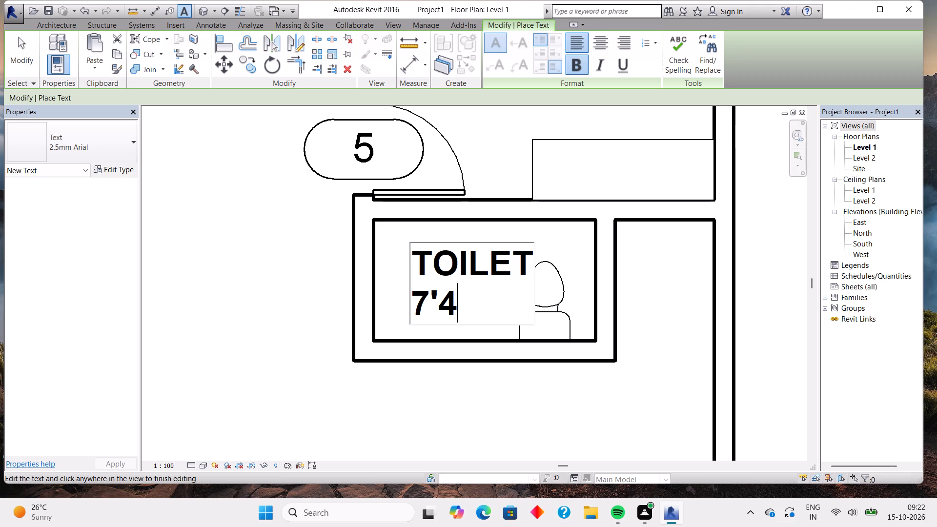
{"action": "key", "text": "shift+quotedbl"}
{"action": "key", "text": "x"}
{"action": "type", "text": "4'"}
{"action": "key", "text": "0"}
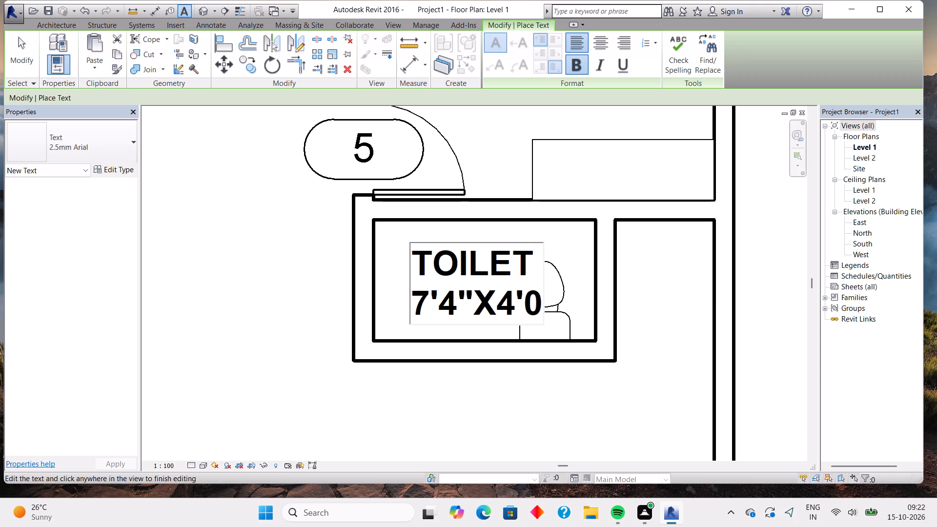
{"action": "key", "text": "shift+quotedbl"}
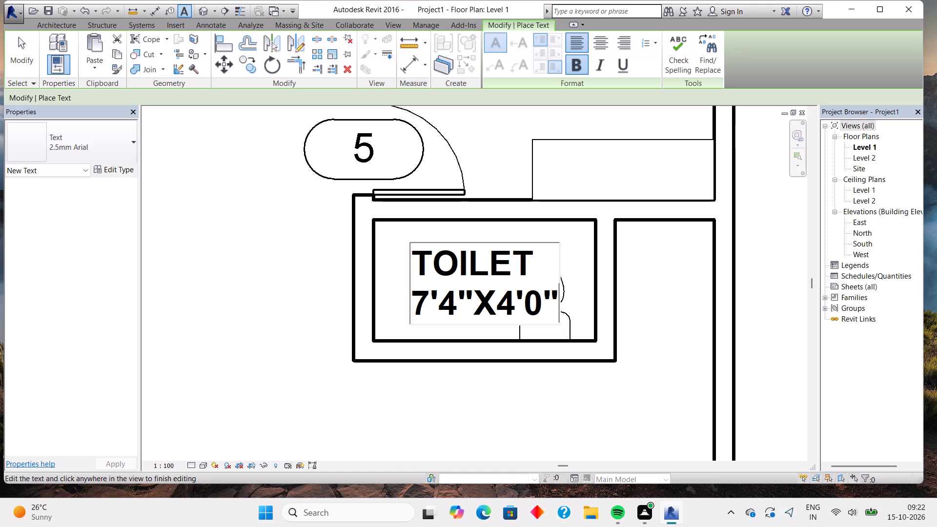
{"action": "left_click", "coordinate": [640, 293]}
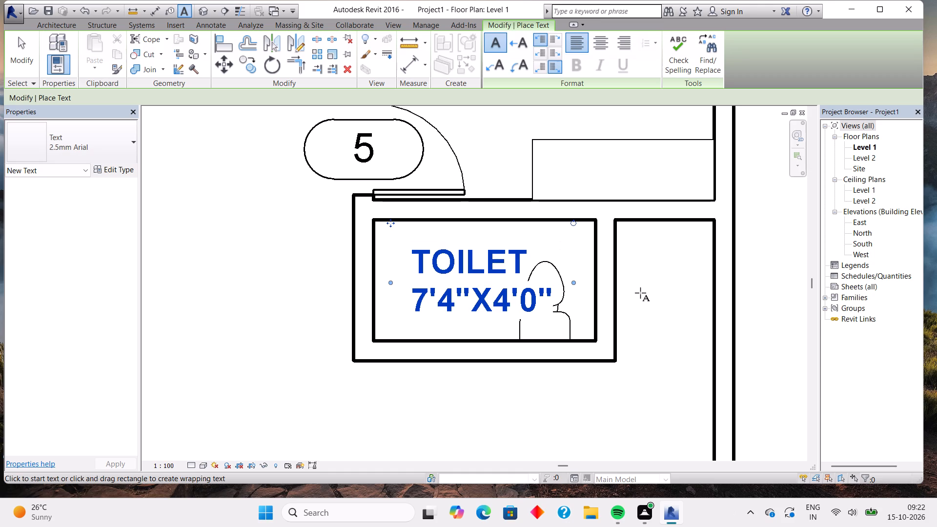
{"action": "left_click", "coordinate": [677, 313]}
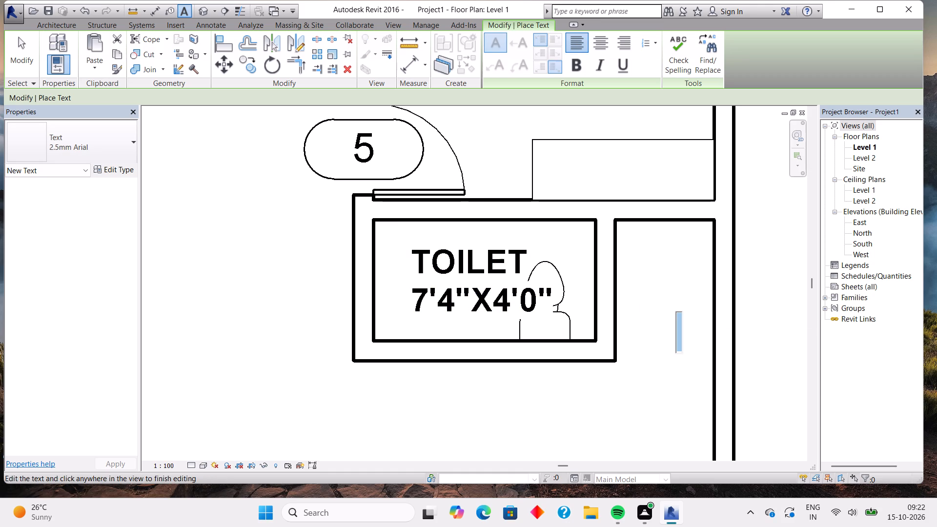
{"action": "key", "text": "Escape"}
{"action": "key", "text": "Escape"}
{"action": "key", "text": "Escape"}
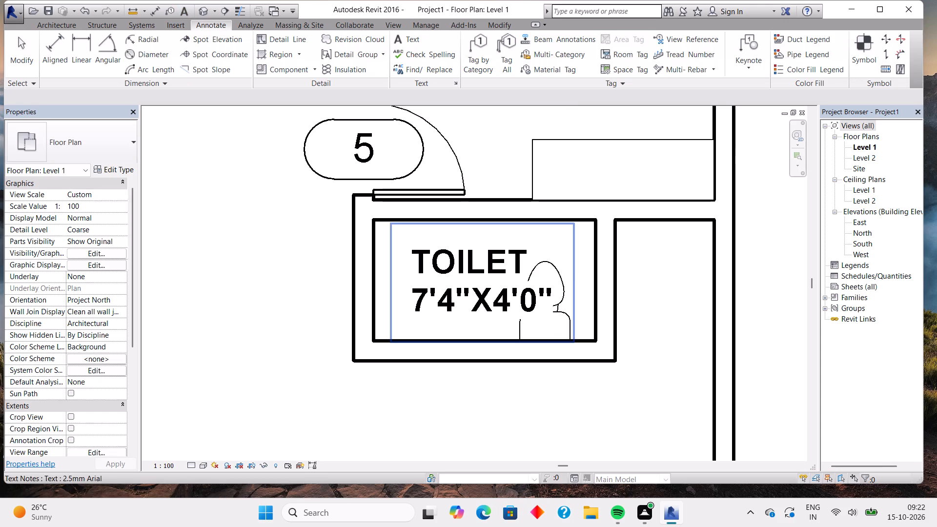
Nudge the new toilet room's label up and left until its text clears the toilet bowl.
{"action": "left_click", "coordinate": [504, 274]}
{"action": "key", "text": "Left"}
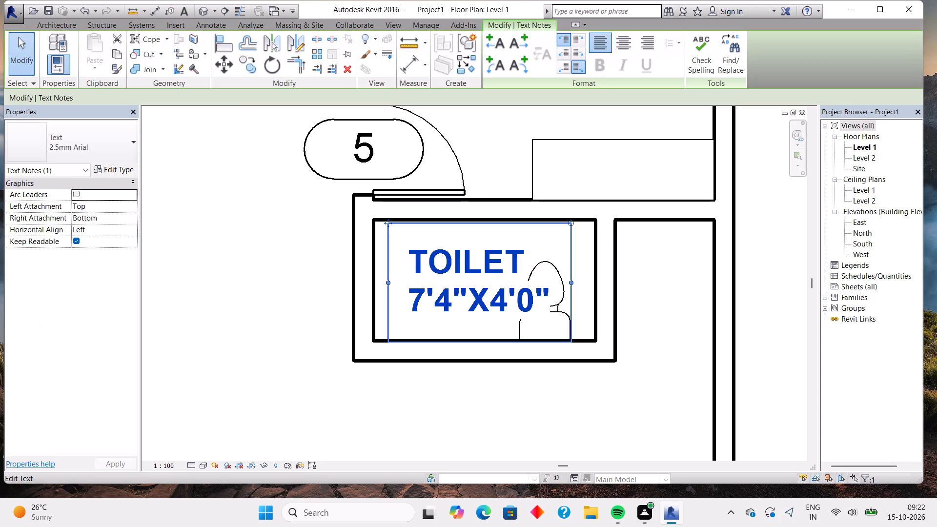
{"action": "key", "text": "Up"}
{"action": "key", "text": "Up"}
{"action": "key", "text": "Up"}
{"action": "key", "text": "Up"}
{"action": "key", "text": "Up"}
{"action": "key", "text": "Up"}
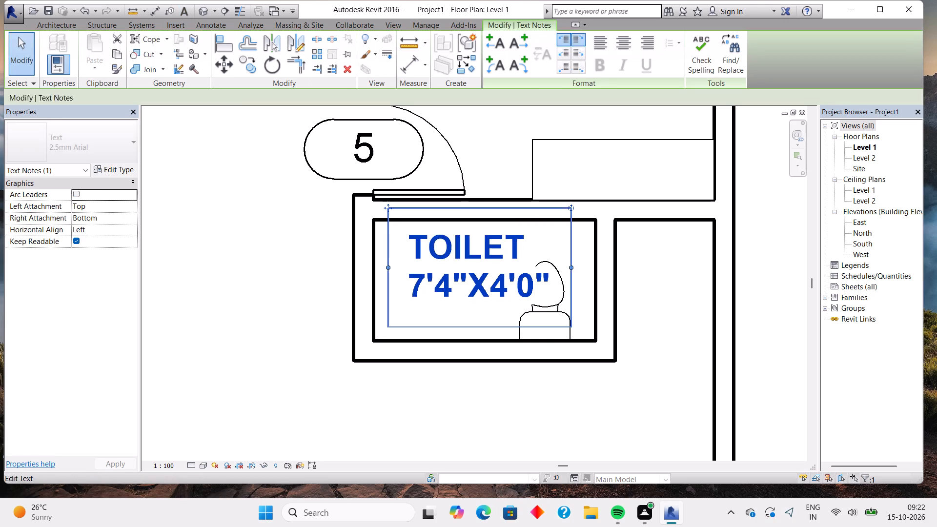
{"action": "key", "text": "Up"}
{"action": "key", "text": "Up"}
{"action": "key", "text": "Up"}
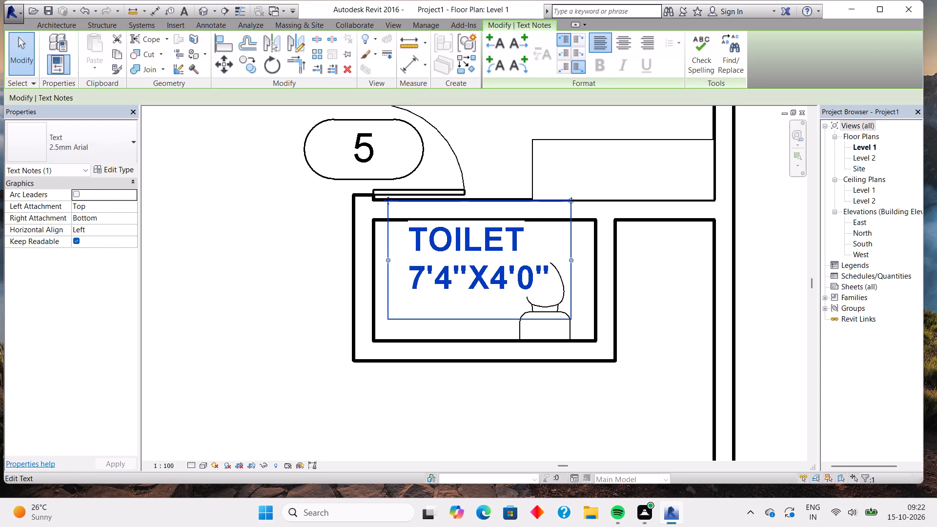
{"action": "key", "text": "Down"}
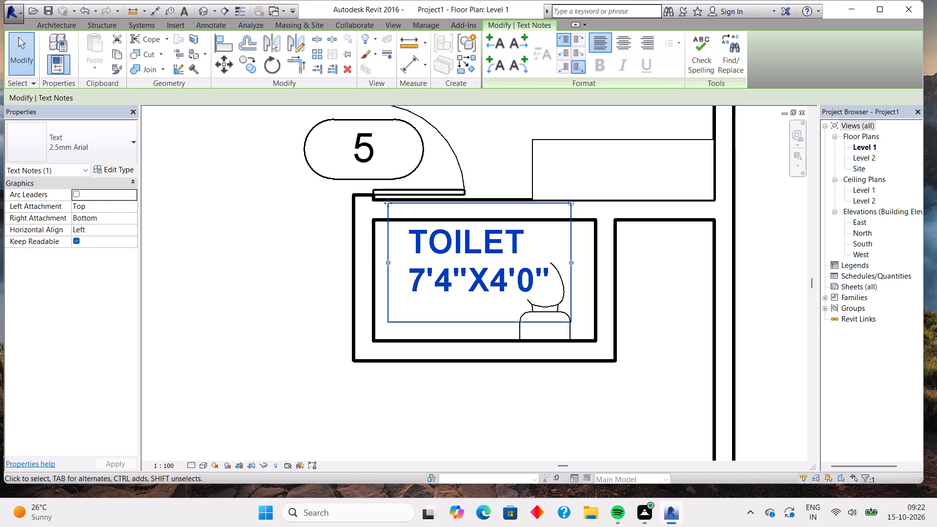
{"action": "key", "text": "Left"}
{"action": "key", "text": "Left"}
{"action": "key", "text": "Left"}
{"action": "key", "text": "Left"}
{"action": "key", "text": "Left"}
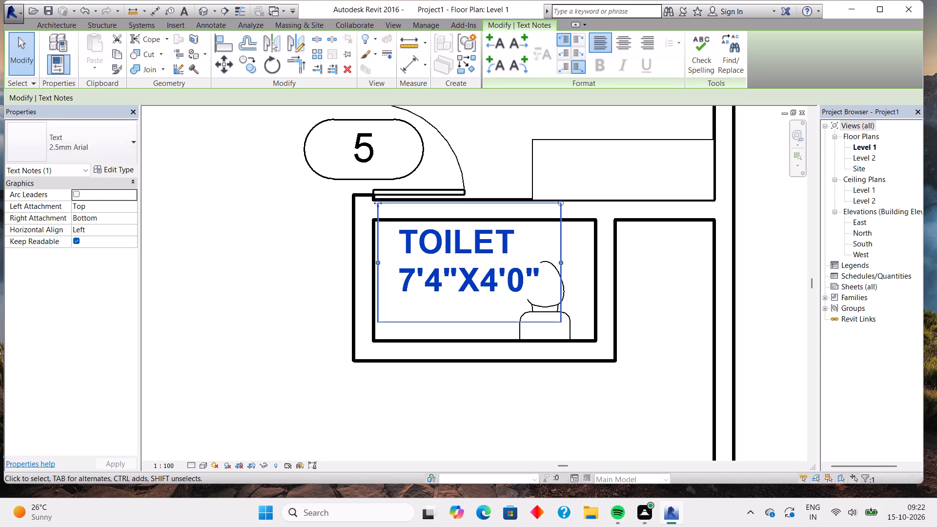
{"action": "key", "text": "Left"}
{"action": "key", "text": "Left"}
{"action": "key", "text": "Left"}
{"action": "key", "text": "Left"}
{"action": "key", "text": "Left"}
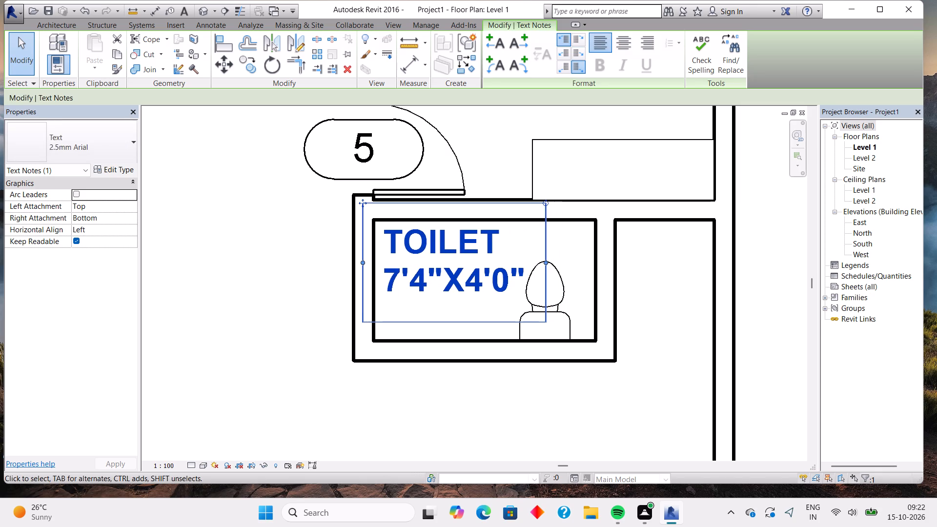
Nudge the label down until its dimension line sits just above the toilet room's lower wall.
{"action": "key", "text": "Down"}
{"action": "key", "text": "Down"}
{"action": "key", "text": "Down"}
{"action": "key", "text": "Down"}
{"action": "key", "text": "Down"}
{"action": "key", "text": "Down"}
{"action": "key", "text": "Down"}
{"action": "key", "text": "Down"}
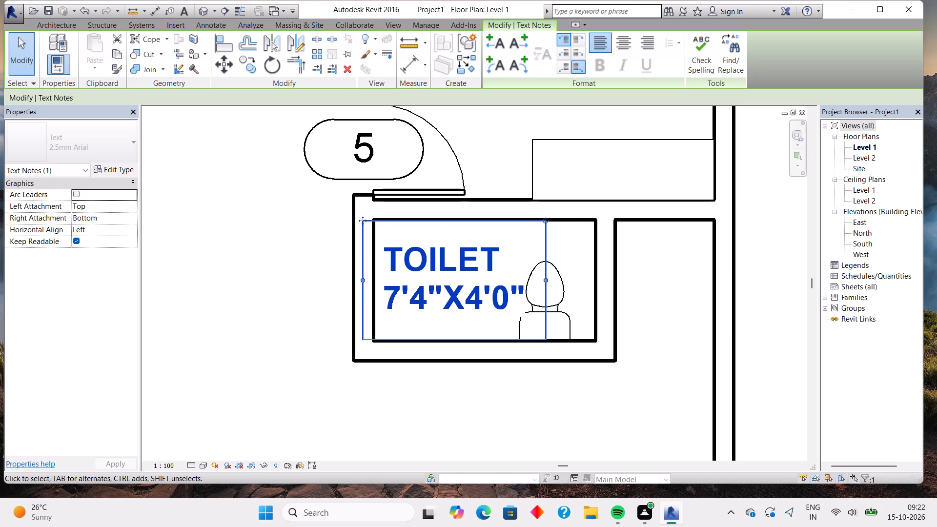
{"action": "key", "text": "Down"}
{"action": "key", "text": "Down"}
{"action": "key", "text": "Down"}
{"action": "key", "text": "Down"}
{"action": "key", "text": "Down"}
{"action": "key", "text": "Down"}
{"action": "key", "text": "Down"}
{"action": "key", "text": "Down"}
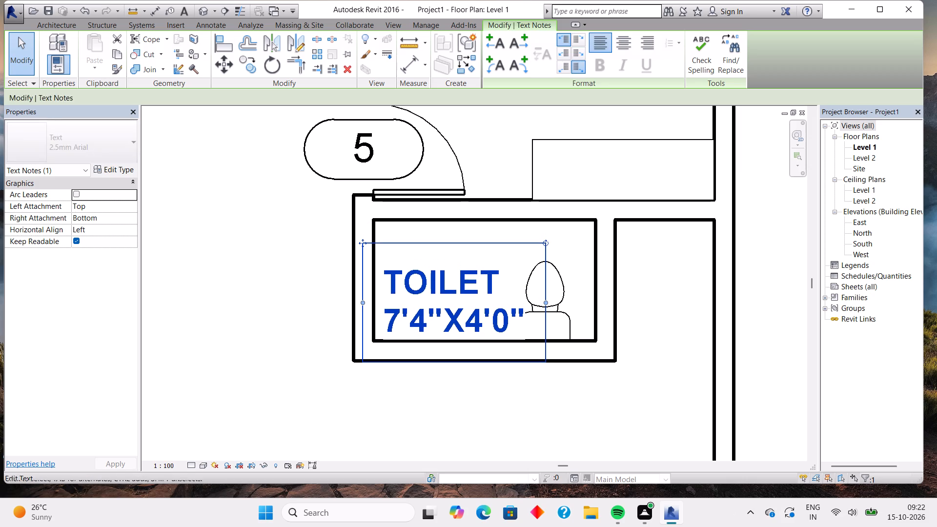
{"action": "key", "text": "Down"}
{"action": "key", "text": "Up"}
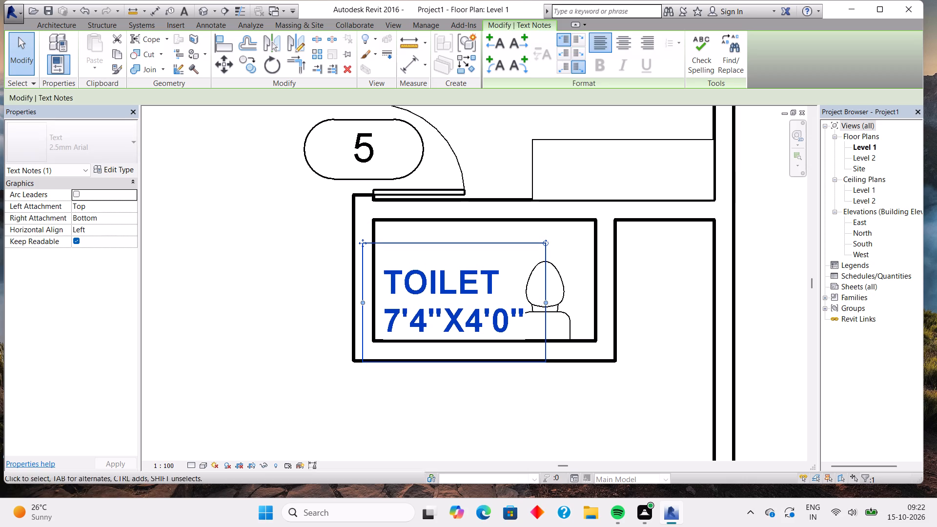
{"action": "key", "text": "Escape"}
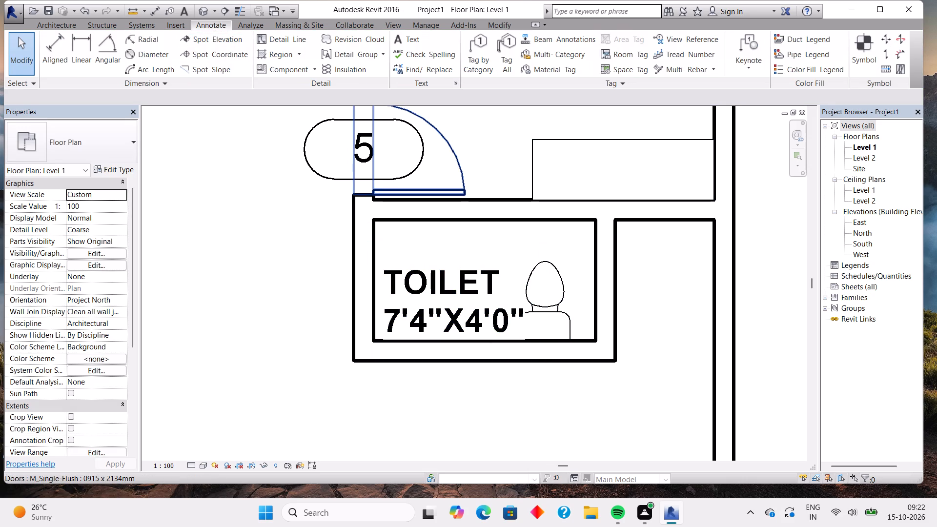
Place a 0762 x 2032mm M_Single-Flush door in the toilet room's upper wall, swinging inward, centred about 1' 9" from the left wall's centreline.
{"action": "left_click", "coordinate": [71, 28]}
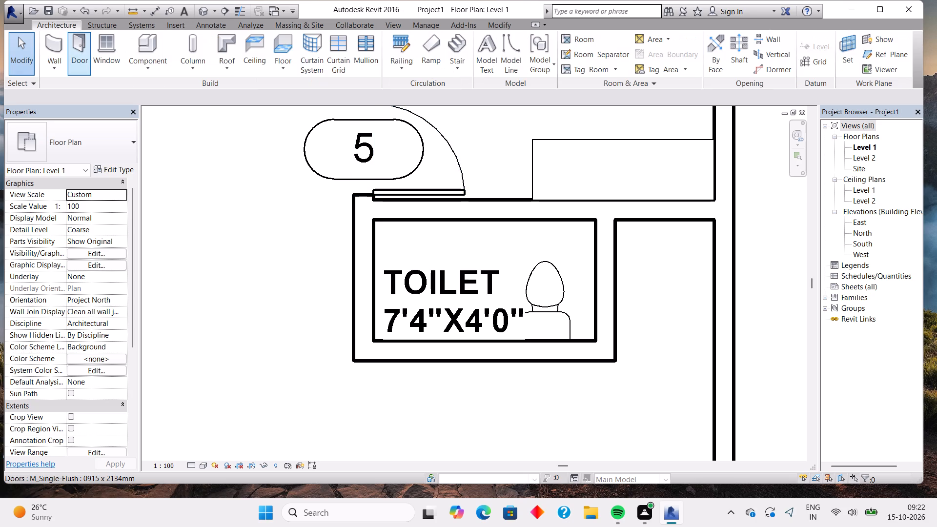
{"action": "left_click", "coordinate": [89, 47]}
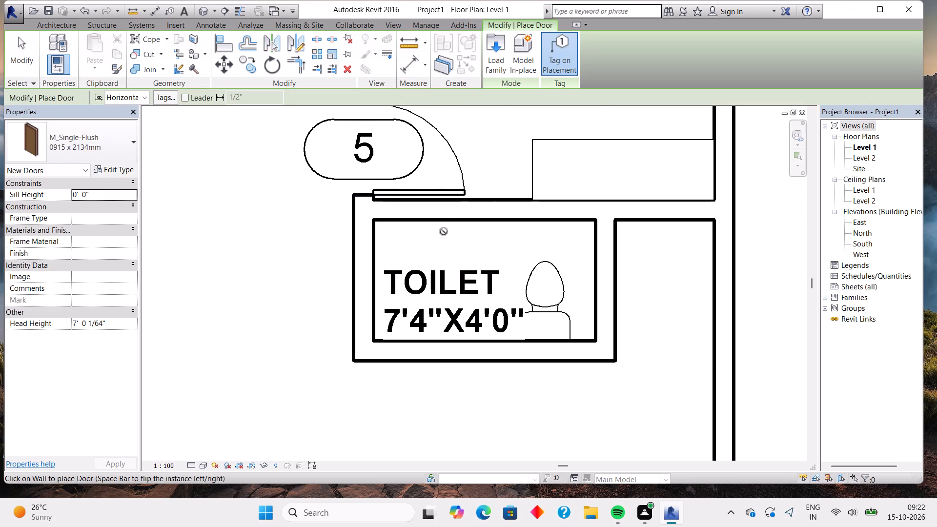
{"action": "left_click", "coordinate": [135, 131]}
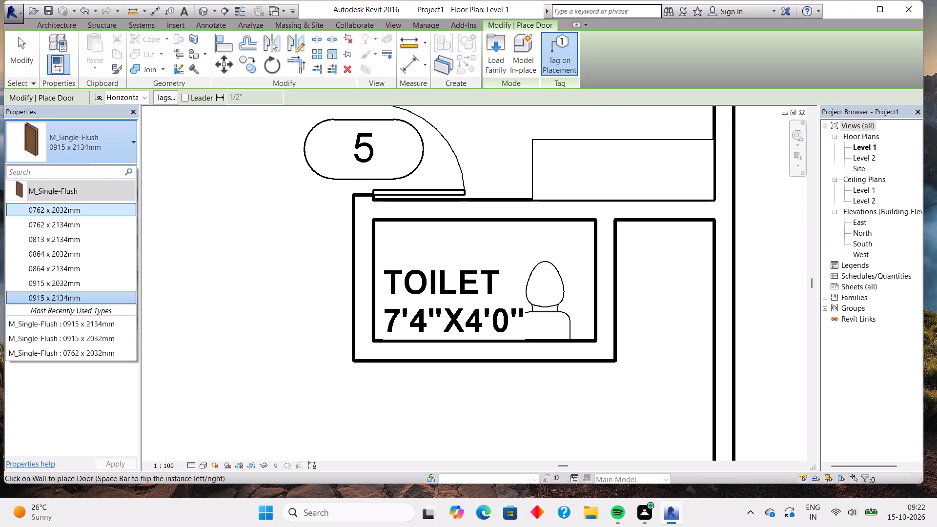
{"action": "left_click", "coordinate": [86, 213]}
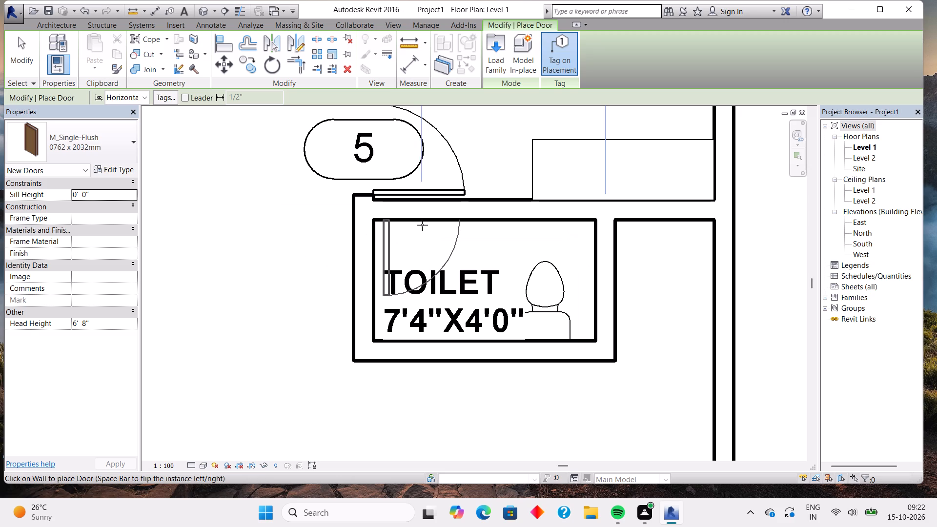
{"action": "left_click", "coordinate": [123, 148]}
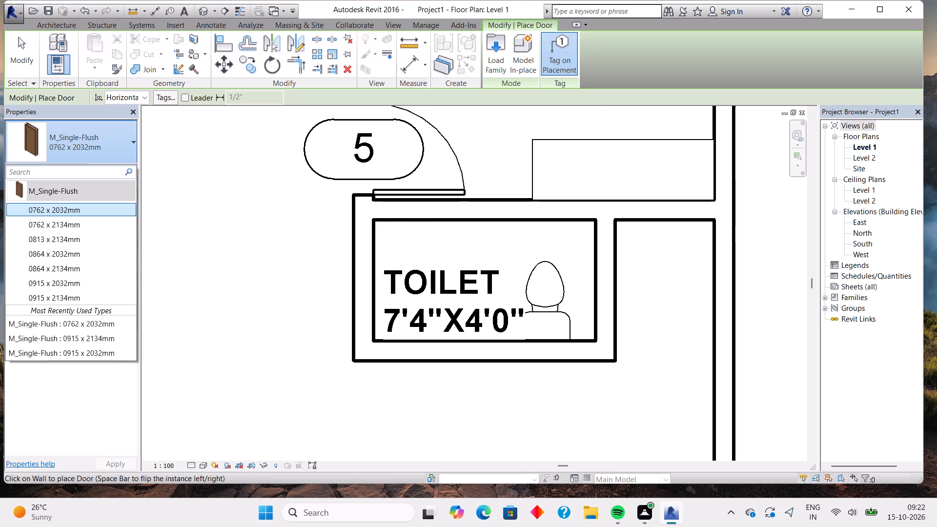
{"action": "left_click", "coordinate": [94, 213]}
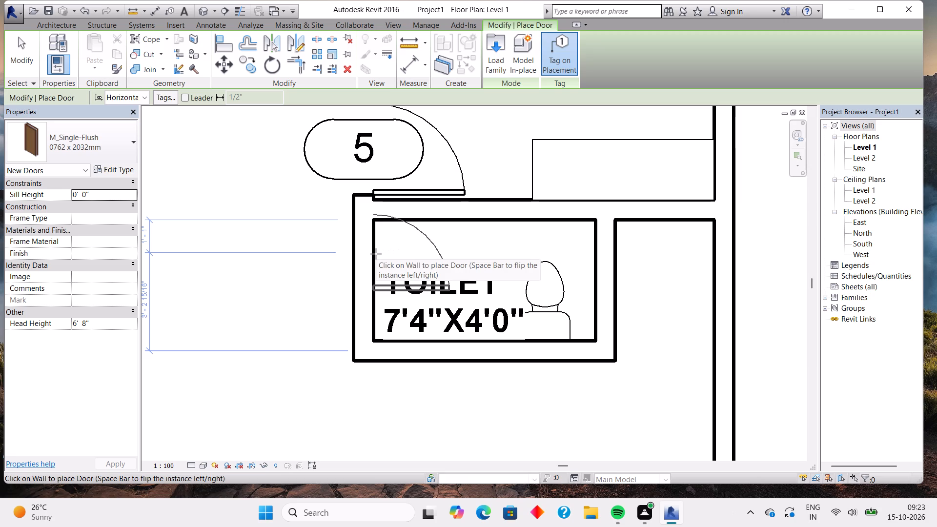
{"action": "left_click", "coordinate": [416, 215]}
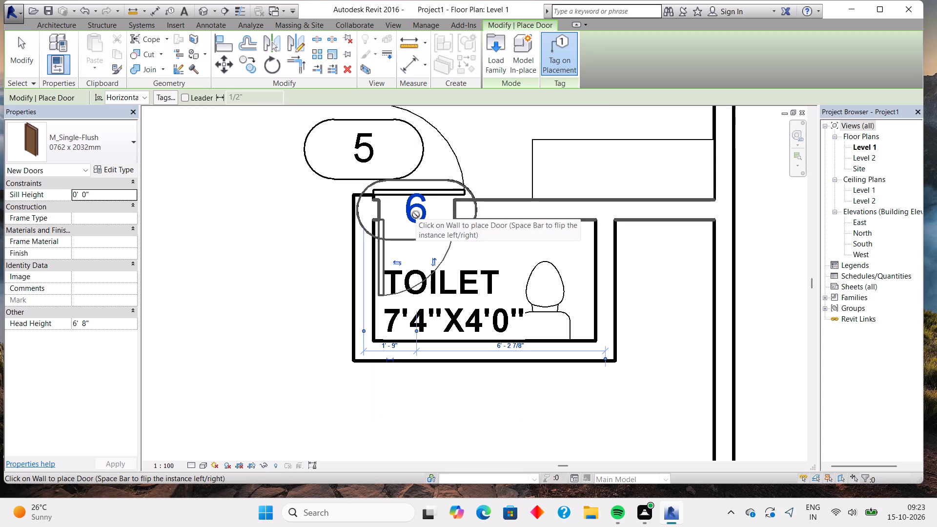
{"action": "key", "text": "Escape"}
{"action": "scroll", "coordinate": [416, 215], "scroll_direction": "down", "scroll_amount": 8}
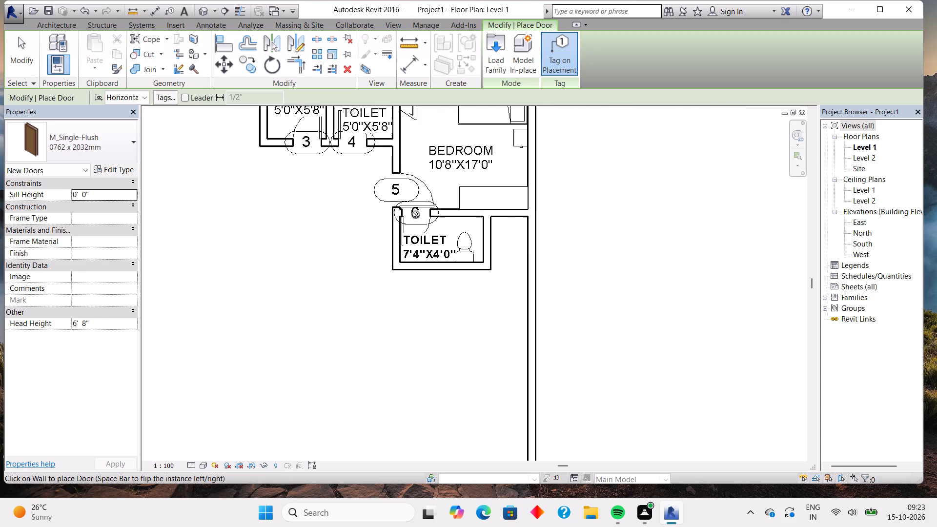
{"action": "middle_click_drag", "start_coordinate": [328, 217], "coordinate": [397, 263]}
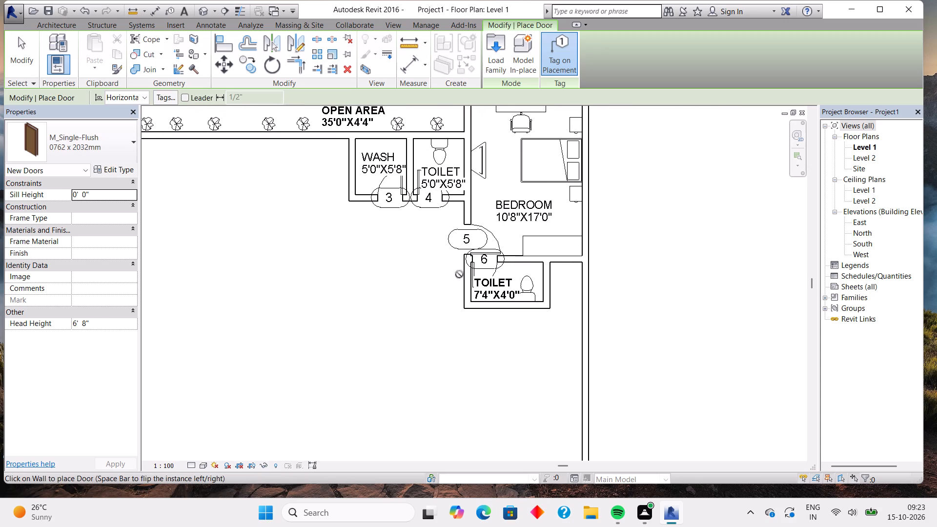
Draw a Generic - 200mm wall extending the new toilet room's lower wall across to the building's right outer wall, enclosing the small space beside it.
{"action": "key", "text": "Escape"}
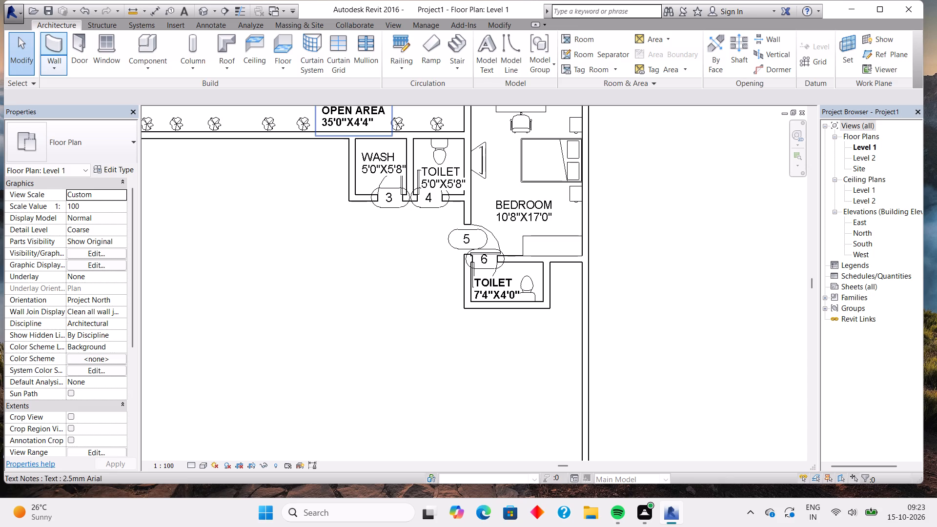
{"action": "left_click", "coordinate": [62, 41]}
{"action": "middle_click_drag", "start_coordinate": [505, 274], "coordinate": [302, 268]}
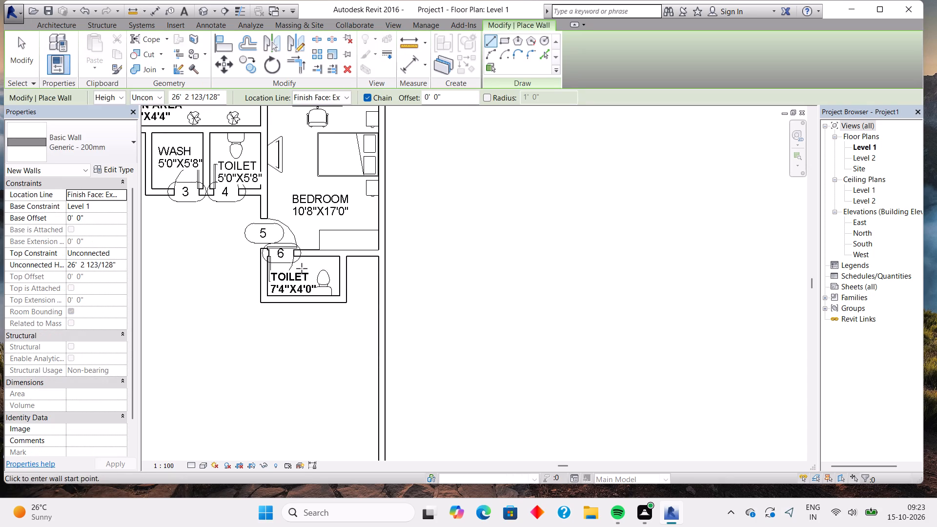
{"action": "scroll", "coordinate": [322, 293], "scroll_direction": "up", "scroll_amount": 8}
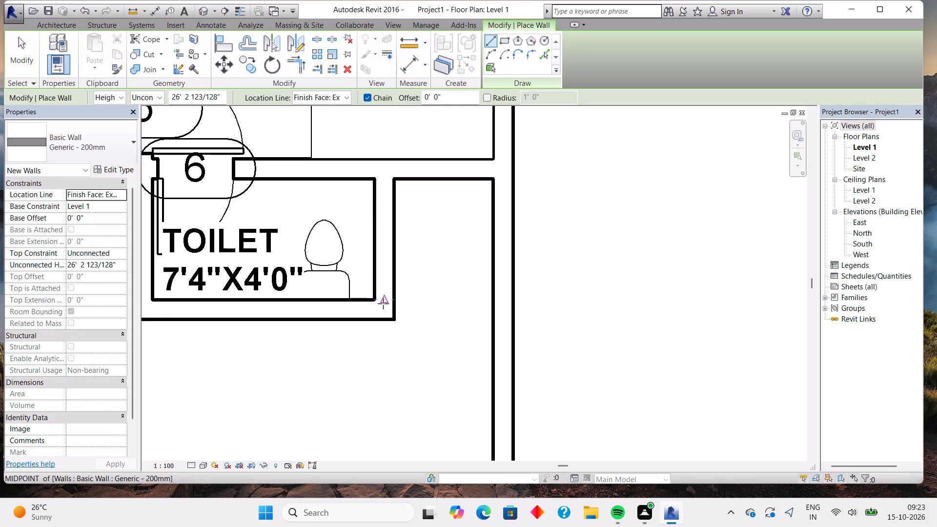
{"action": "left_click", "coordinate": [381, 310]}
{"action": "key", "text": "Escape"}
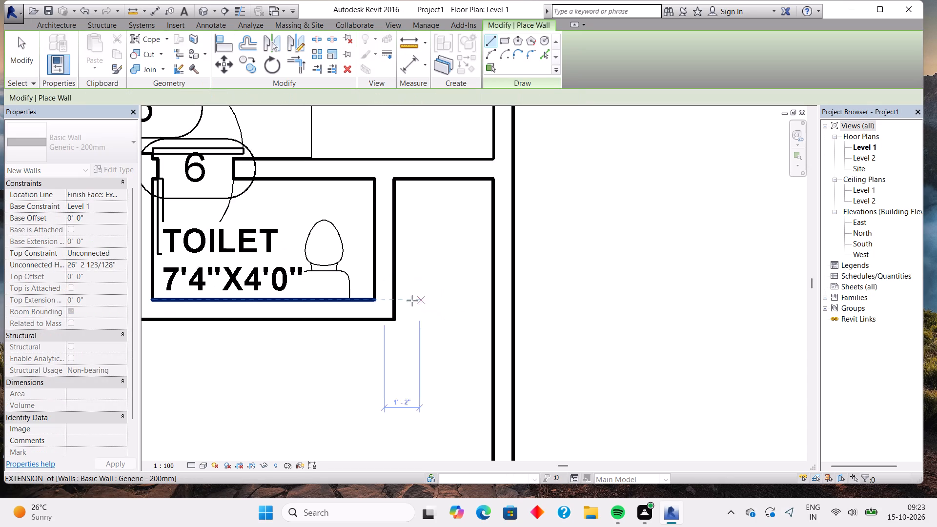
{"action": "left_click", "coordinate": [380, 302]}
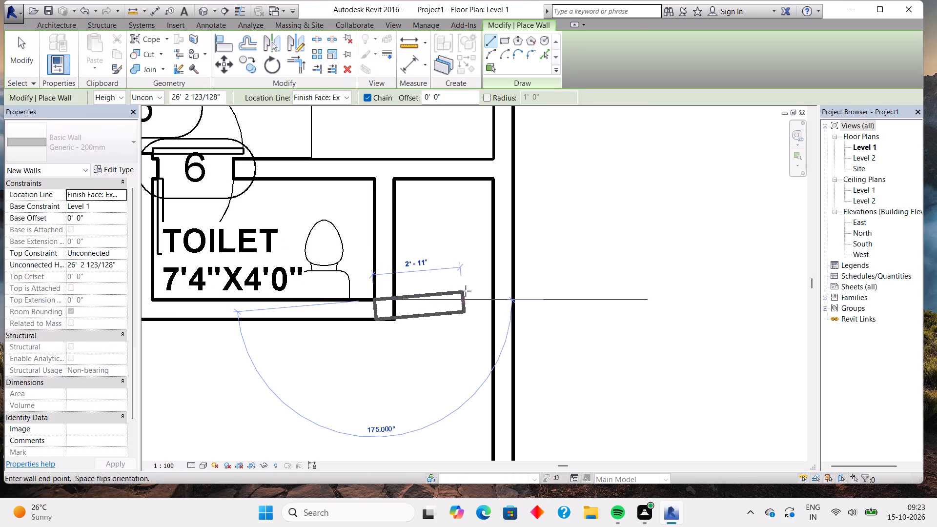
{"action": "left_click", "coordinate": [489, 303]}
{"action": "key", "text": "Escape"}
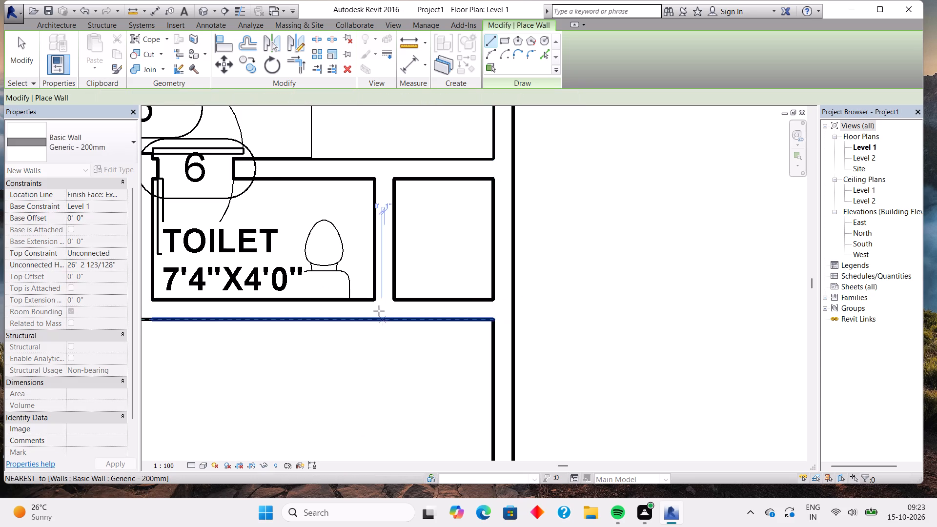
{"action": "scroll", "coordinate": [380, 200], "scroll_direction": "down", "scroll_amount": 4}
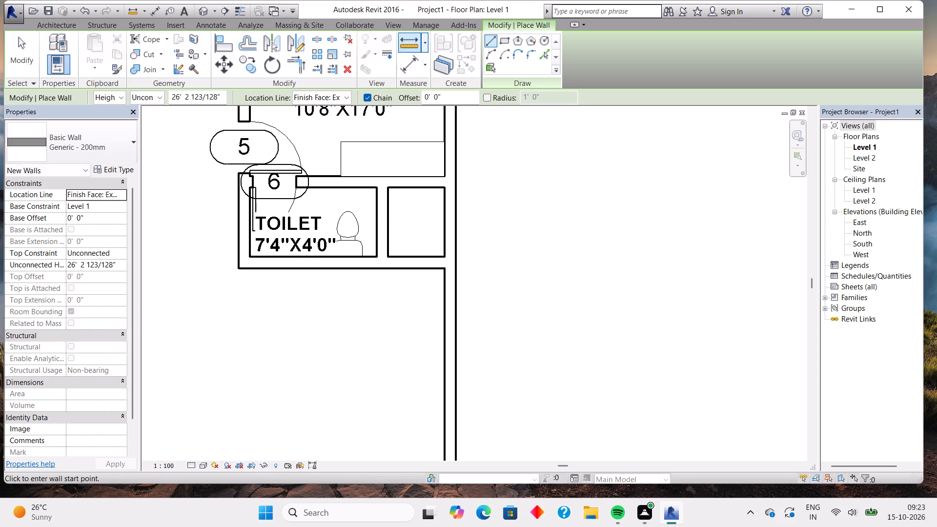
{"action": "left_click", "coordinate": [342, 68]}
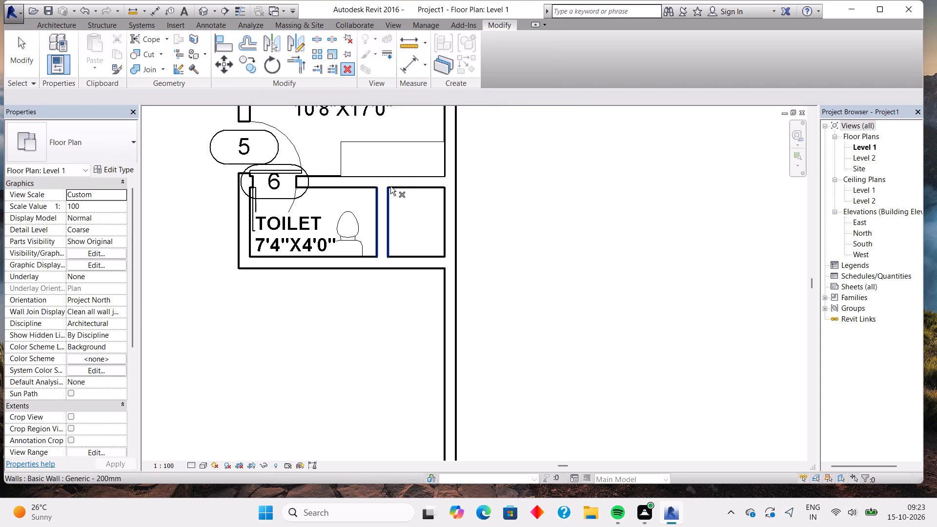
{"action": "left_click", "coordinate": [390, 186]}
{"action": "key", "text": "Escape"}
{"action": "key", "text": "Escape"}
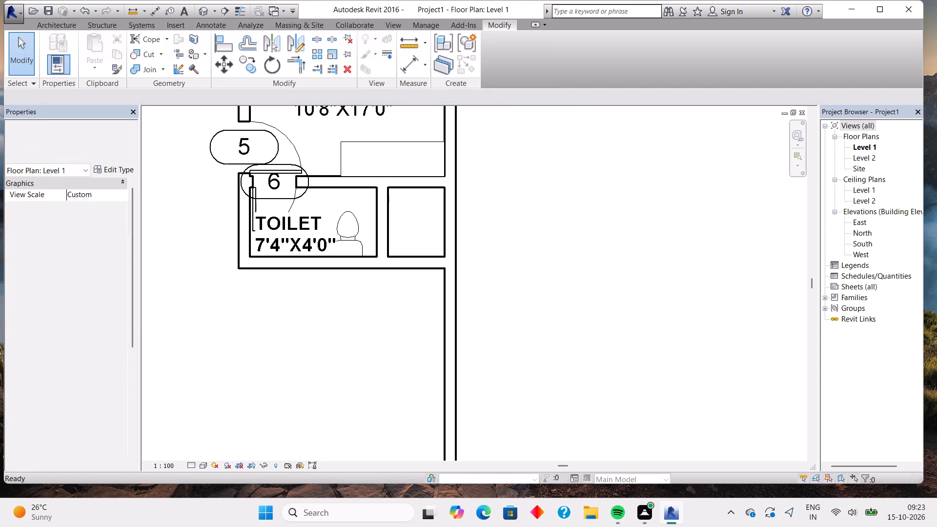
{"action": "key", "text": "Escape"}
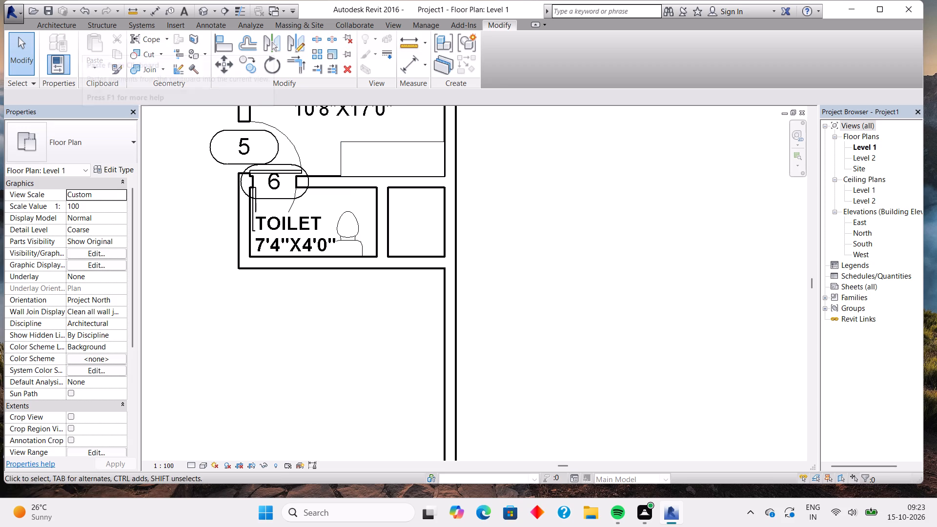
Draw two crossing diagonal detail lines in Thin Lines style, corner to corner, across the small enclosed space beside the new toilet room.
{"action": "left_click", "coordinate": [211, 22]}
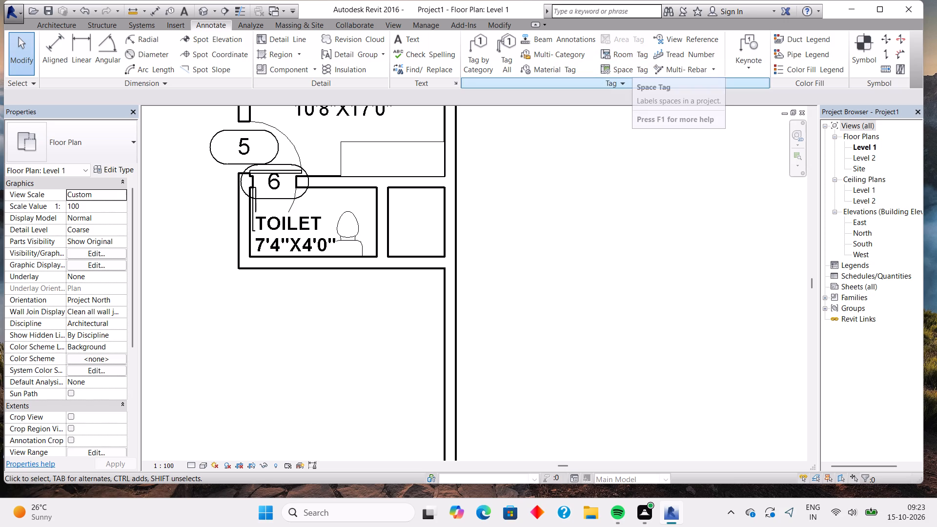
{"action": "left_click", "coordinate": [633, 65]}
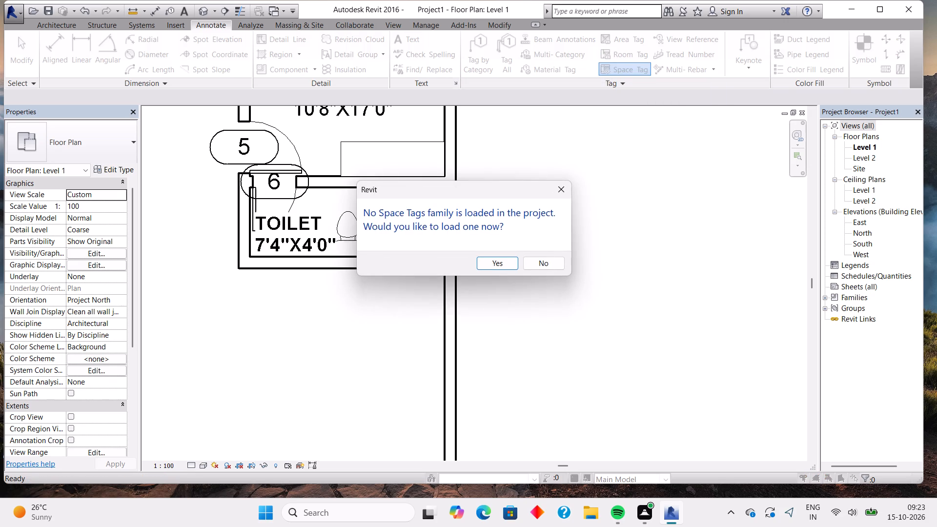
{"action": "left_click", "coordinate": [562, 184]}
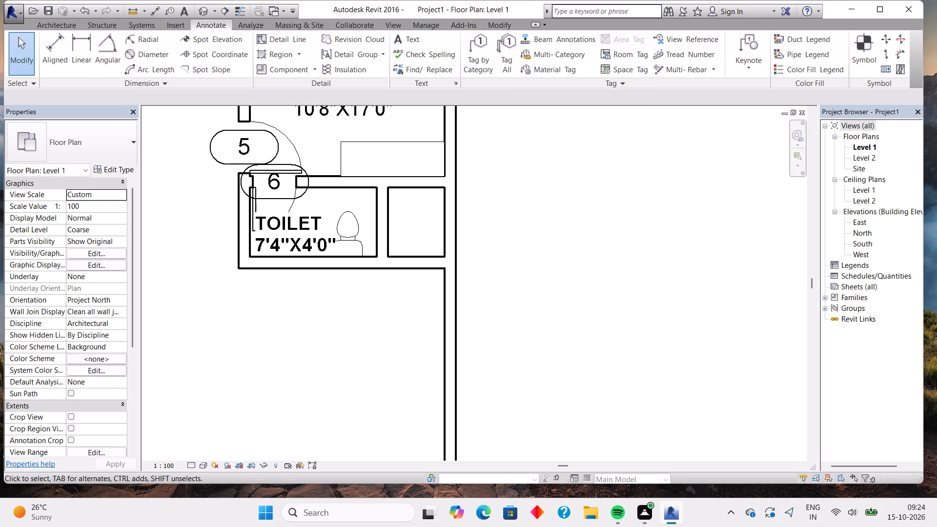
{"action": "left_click", "coordinate": [269, 39]}
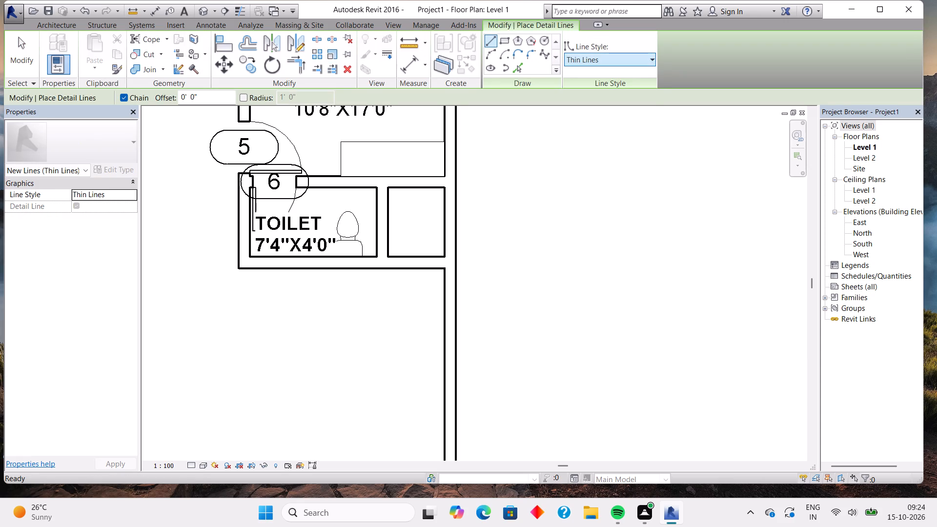
{"action": "left_click", "coordinate": [580, 58]}
{"action": "left_click", "coordinate": [581, 58]}
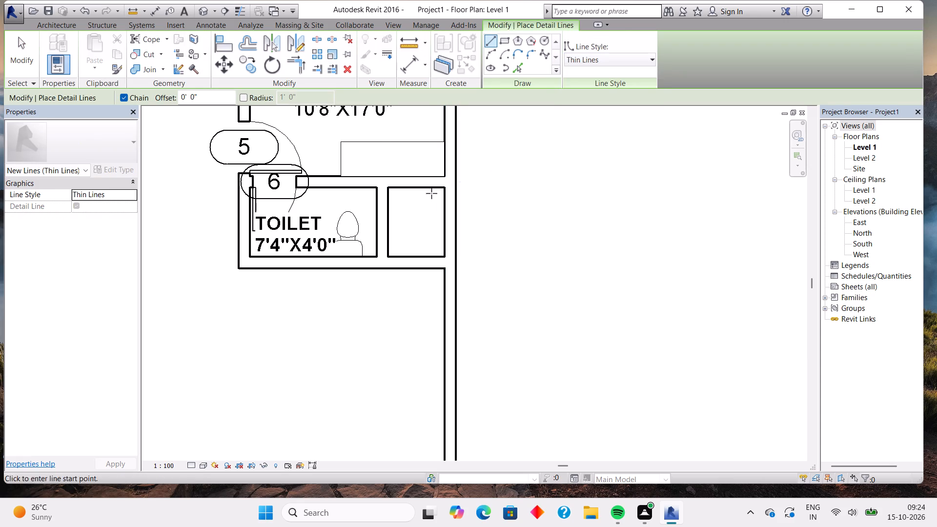
{"action": "left_click", "coordinate": [390, 191]}
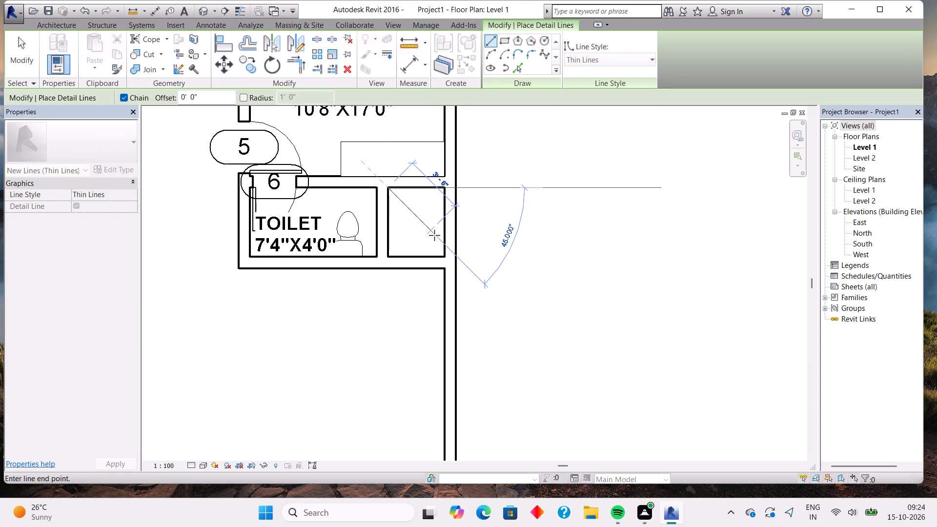
{"action": "left_click", "coordinate": [446, 261]}
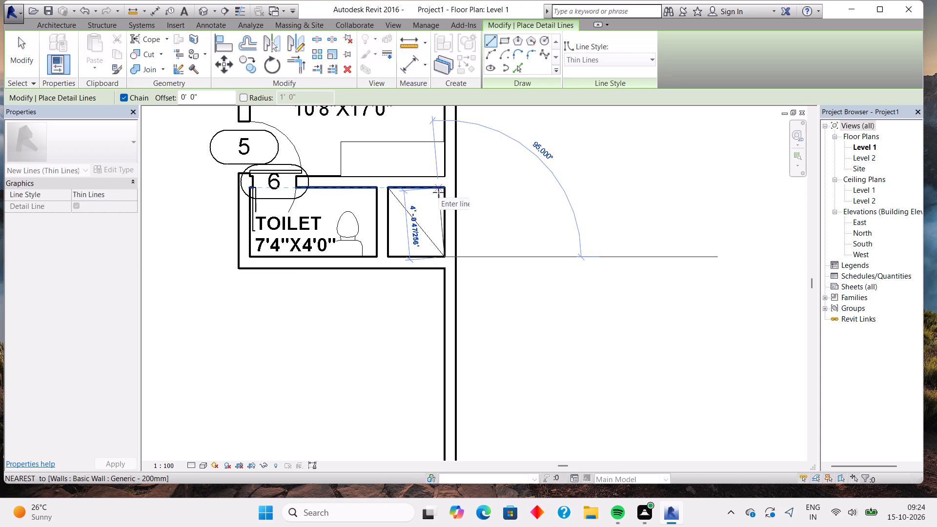
{"action": "key", "text": "Escape"}
{"action": "left_click", "coordinate": [439, 188]}
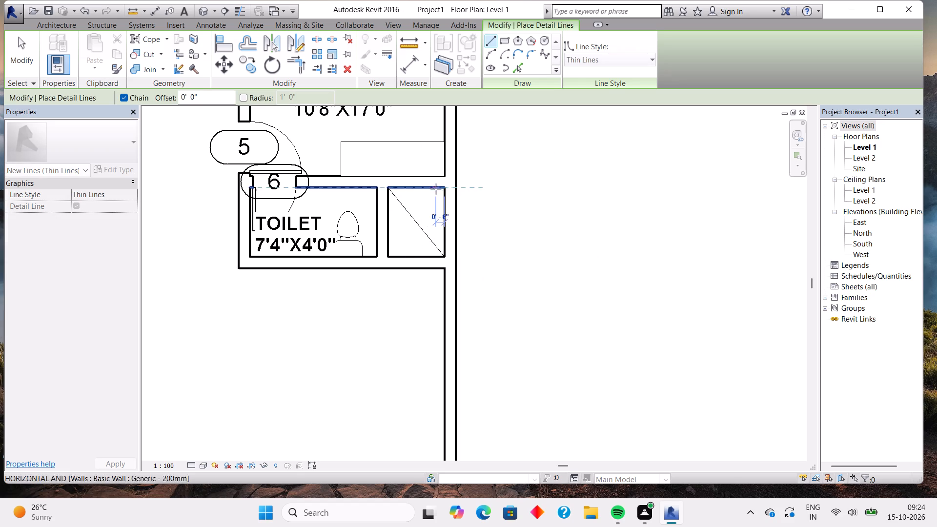
{"action": "left_click", "coordinate": [389, 254]}
{"action": "key", "text": "Escape"}
{"action": "scroll", "coordinate": [489, 225], "scroll_direction": "down", "scroll_amount": 5}
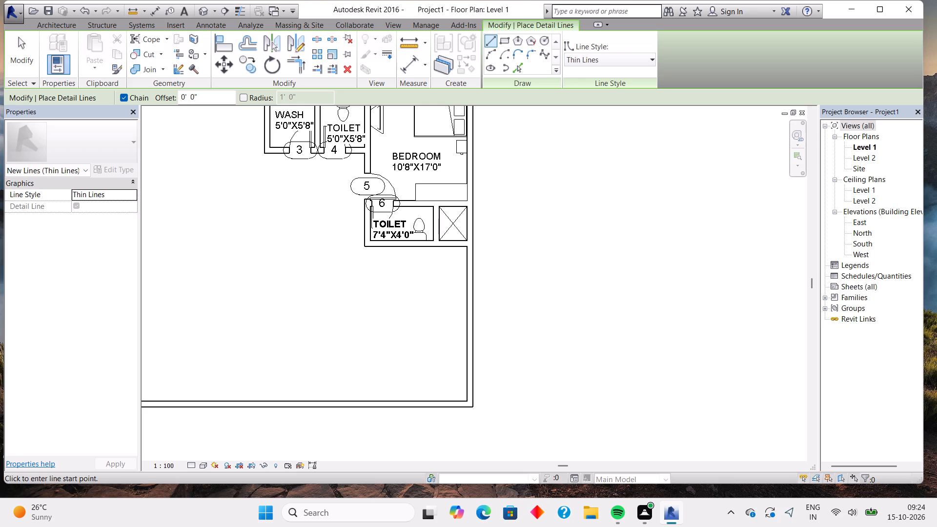
{"action": "key", "text": "Escape"}
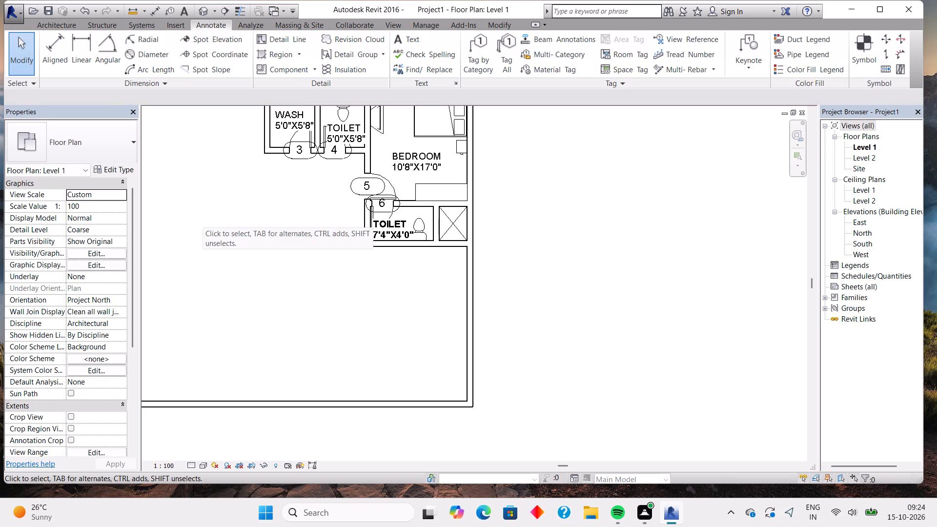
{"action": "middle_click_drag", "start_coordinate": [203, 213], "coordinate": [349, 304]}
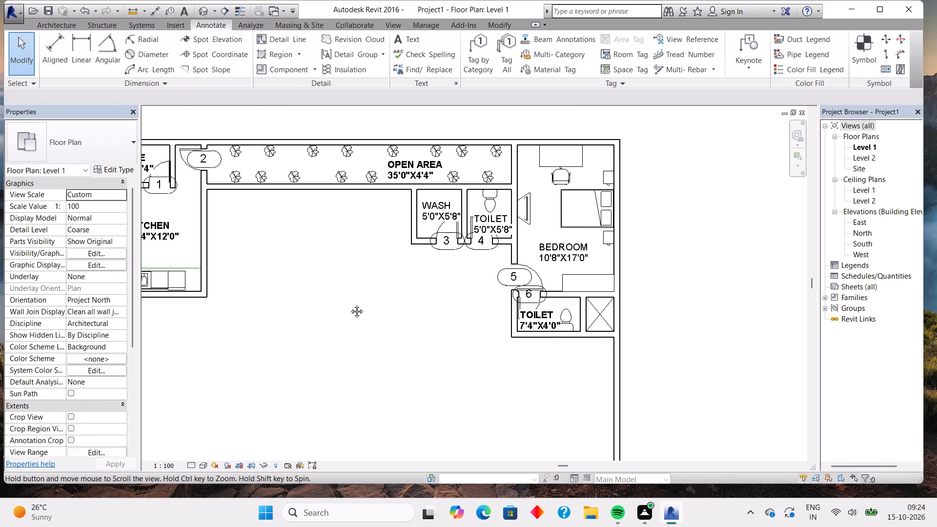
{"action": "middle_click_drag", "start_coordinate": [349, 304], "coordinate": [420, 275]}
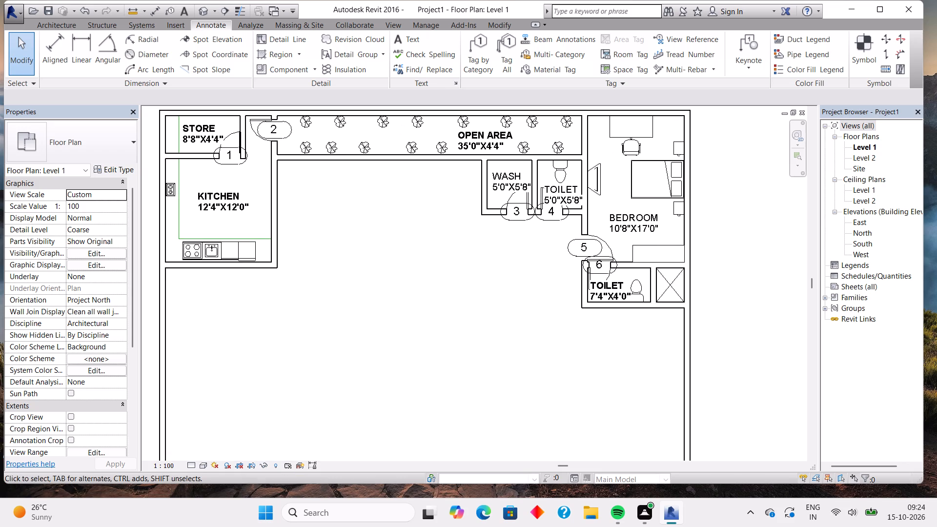
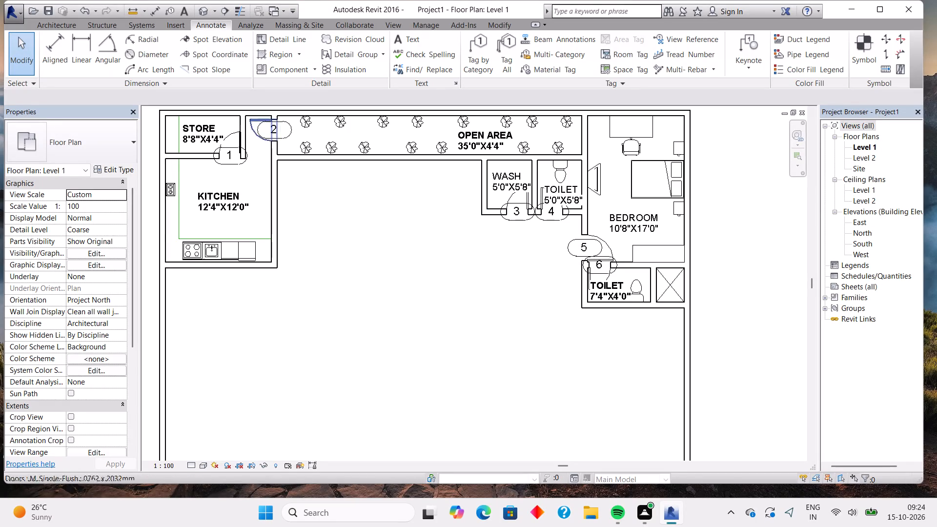
Draw a Generic - 200mm wall stub about 3' 11" long straight down from the wash room's lower-left corner.
{"action": "left_click", "coordinate": [62, 19]}
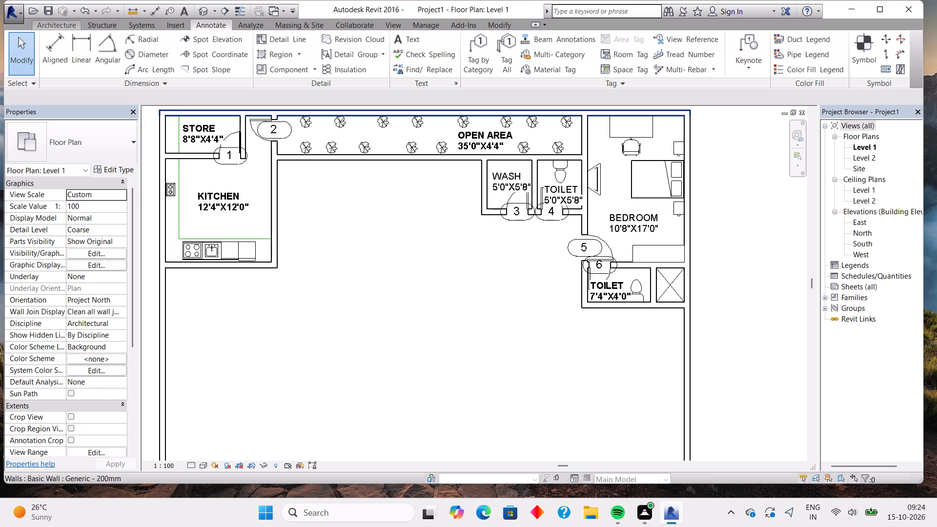
{"action": "left_click", "coordinate": [61, 22]}
{"action": "left_click", "coordinate": [55, 50]}
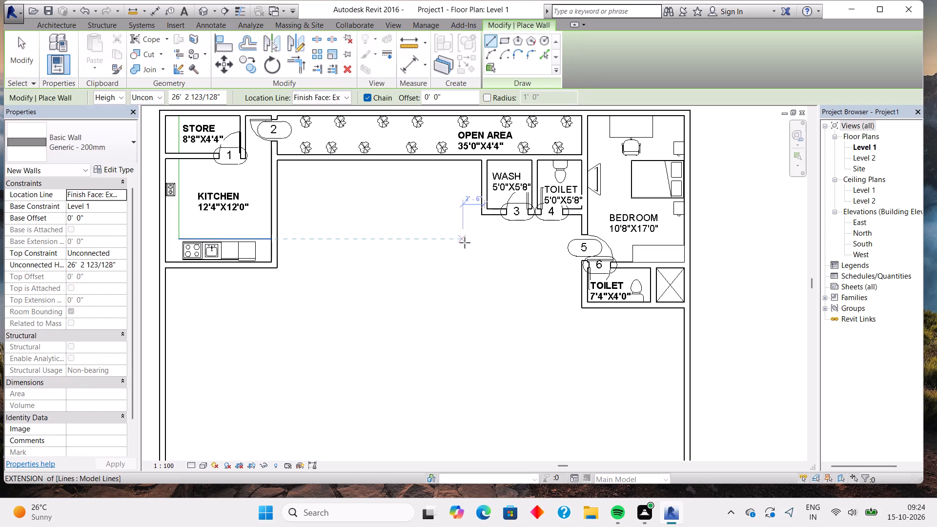
{"action": "left_click", "coordinate": [486, 210]}
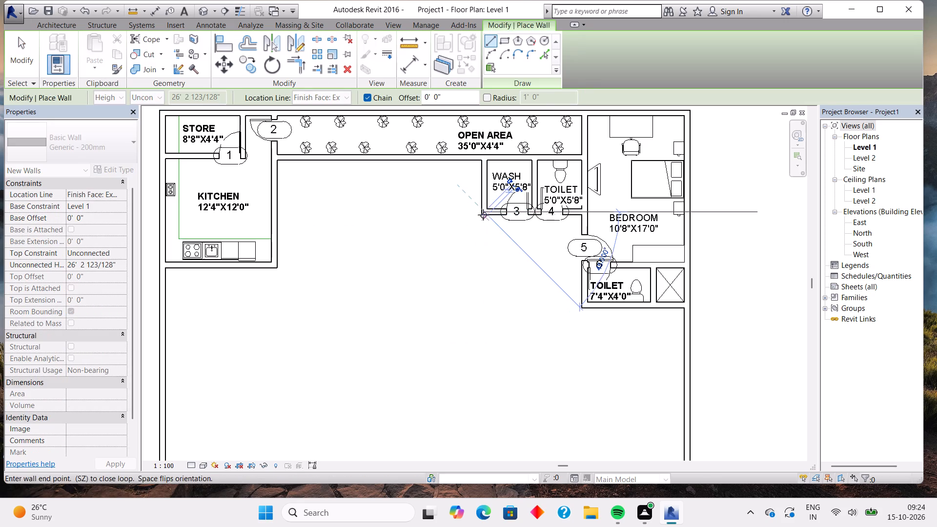
{"action": "scroll", "coordinate": [482, 215], "scroll_direction": "up", "scroll_amount": 8}
{"action": "key", "text": "Escape"}
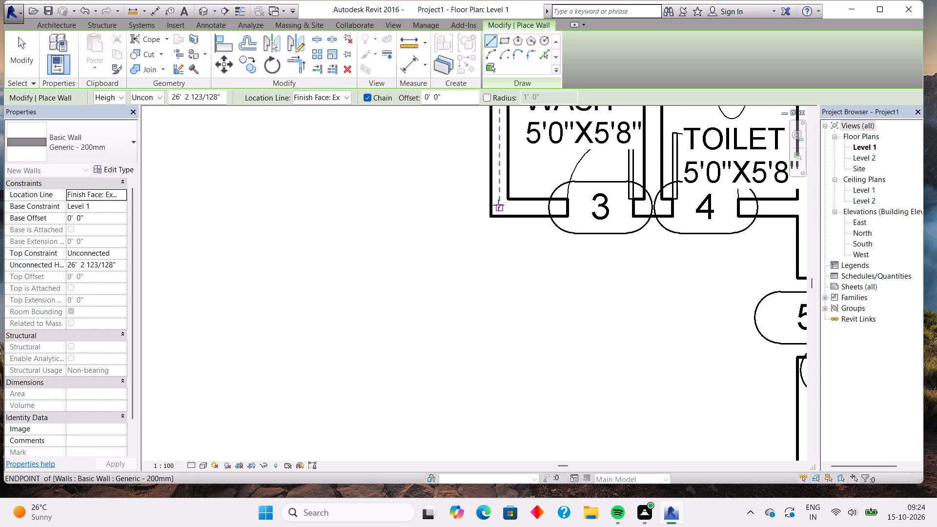
{"action": "left_click", "coordinate": [501, 203]}
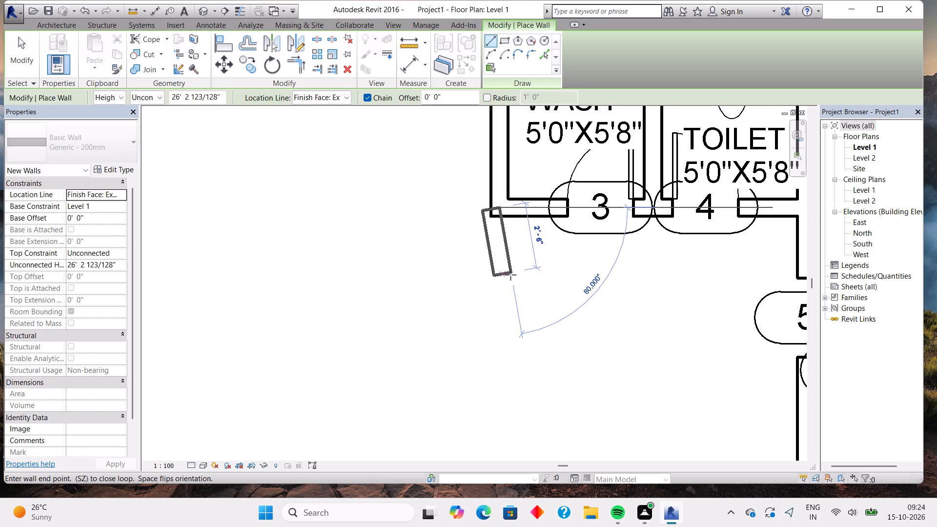
{"action": "key", "text": "Escape"}
{"action": "left_click", "coordinate": [508, 207]}
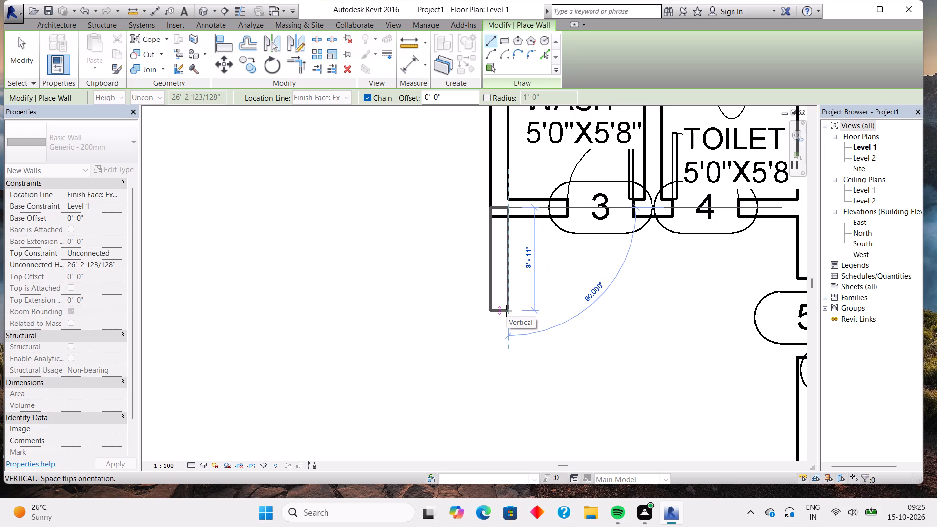
{"action": "left_click", "coordinate": [506, 311]}
{"action": "key", "text": "Escape"}
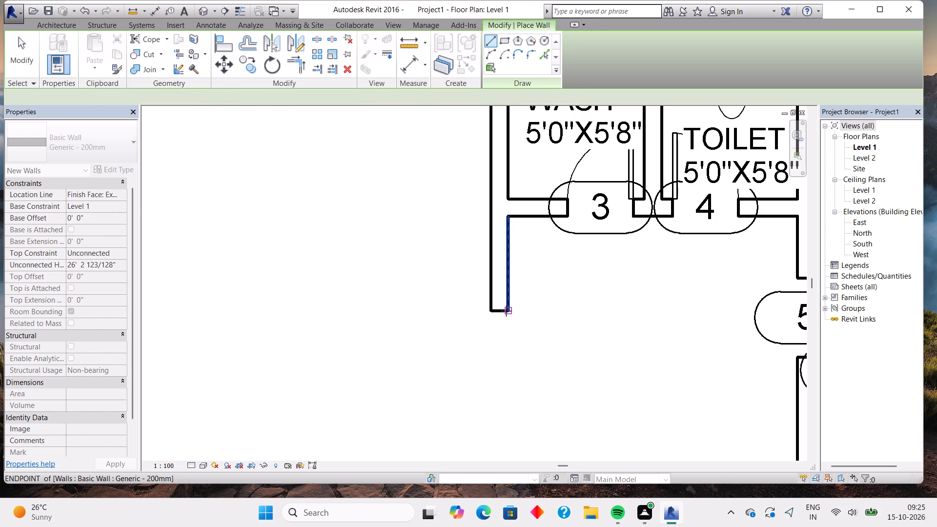
Draw a vertical Generic - 200mm wall from the lower-left corner of the 7'4"X4'0" toilet down to the building's bottom outer wall.
{"action": "scroll", "coordinate": [506, 311], "scroll_direction": "down", "scroll_amount": 7}
{"action": "middle_click_drag", "start_coordinate": [505, 327], "coordinate": [451, 247]}
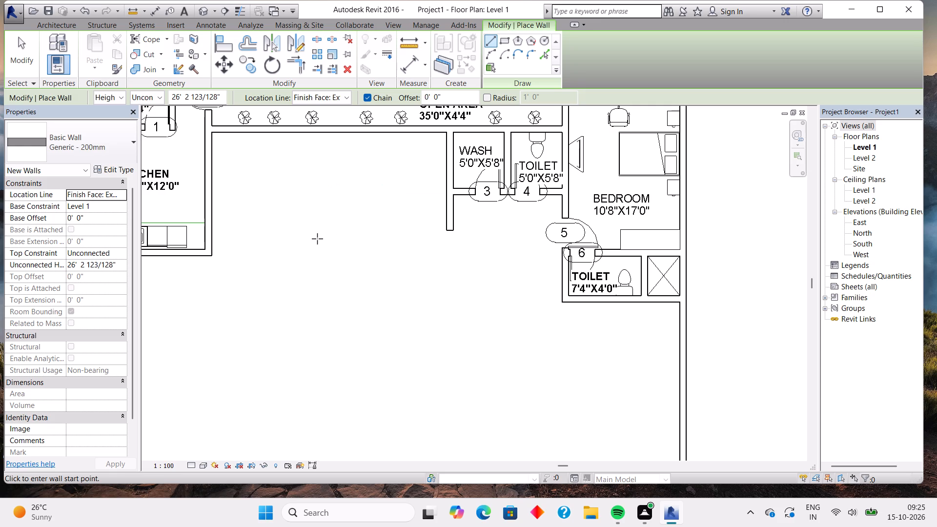
{"action": "middle_click_drag", "start_coordinate": [458, 374], "coordinate": [370, 304]}
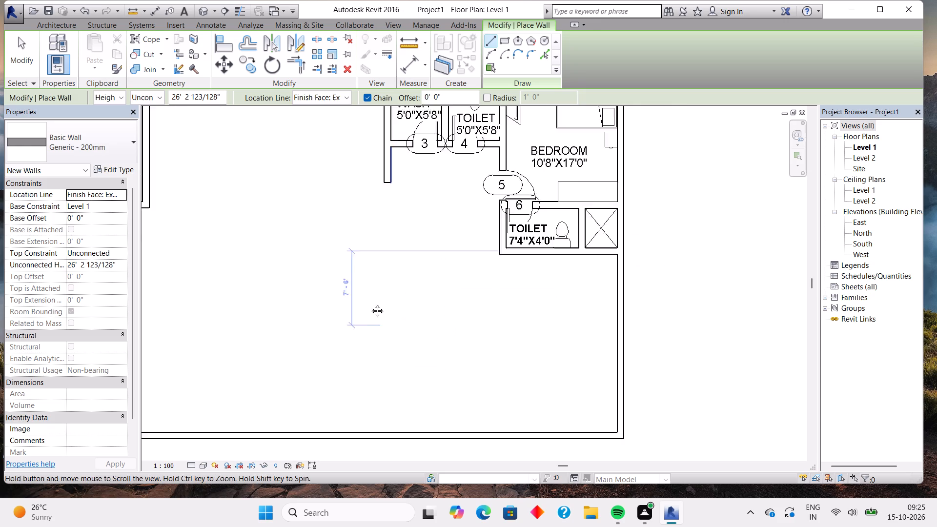
{"action": "middle_click_drag", "start_coordinate": [370, 304], "coordinate": [338, 282]}
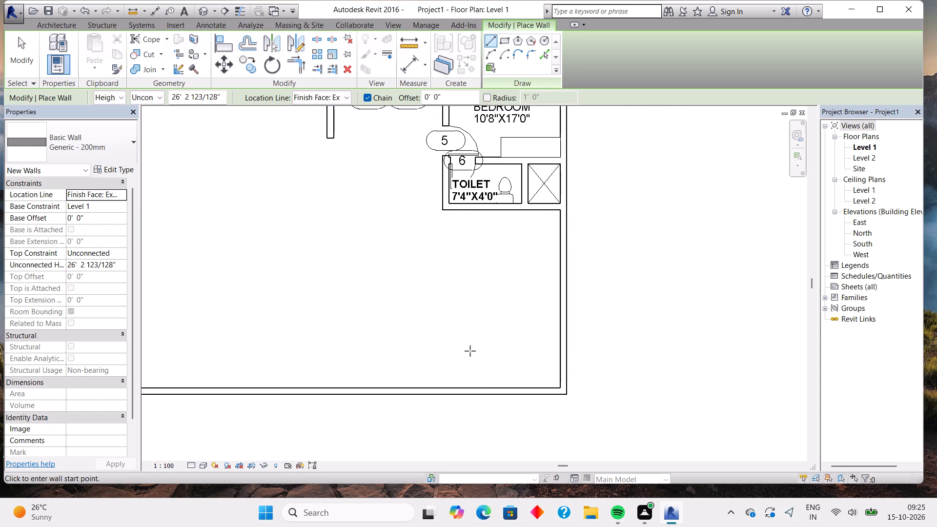
{"action": "left_click", "coordinate": [442, 388]}
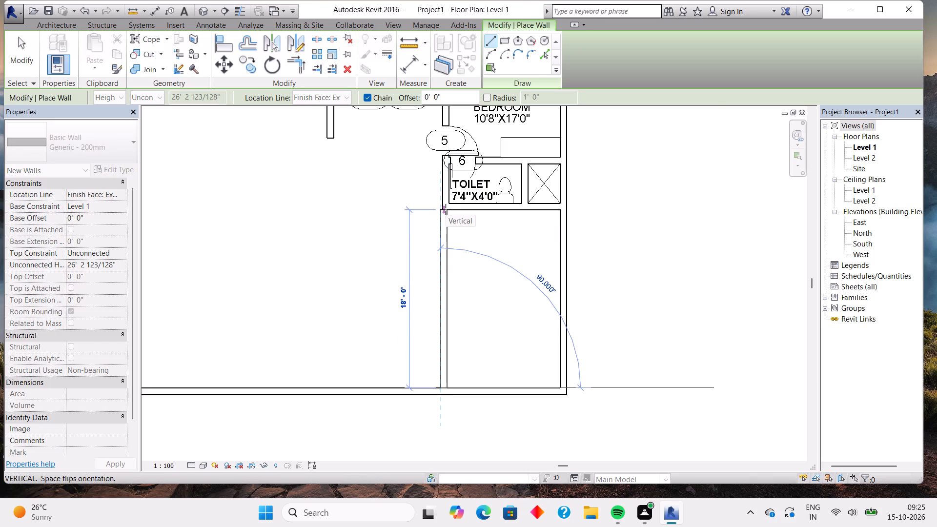
{"action": "key", "text": "Escape"}
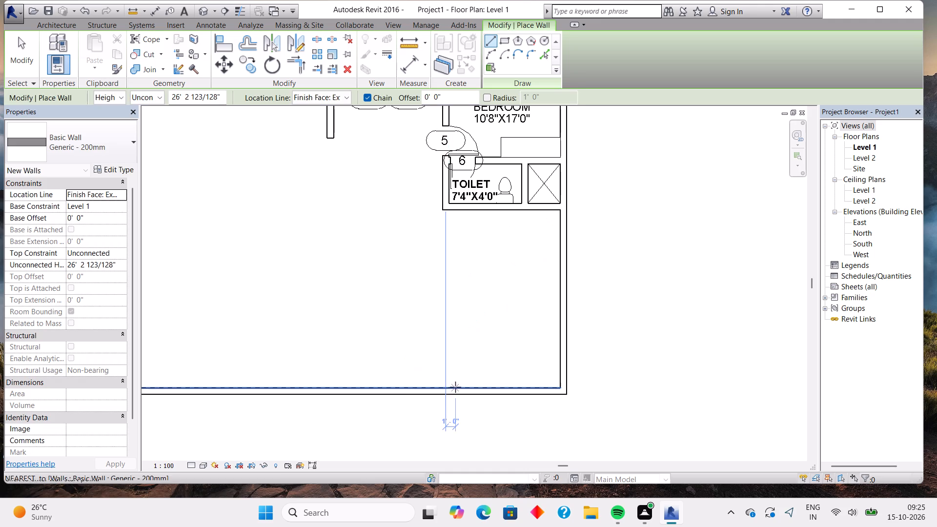
{"action": "left_click", "coordinate": [447, 207]}
{"action": "key", "text": "Escape"}
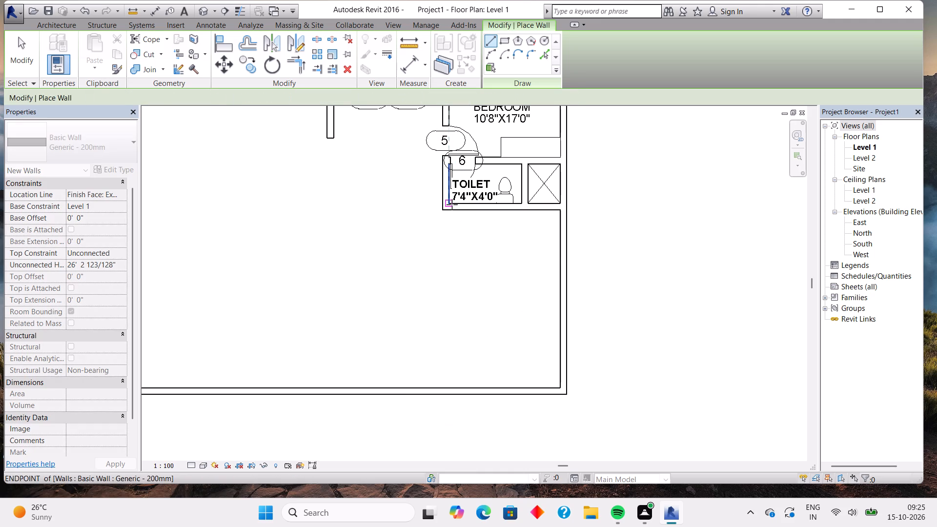
{"action": "left_click", "coordinate": [452, 204]}
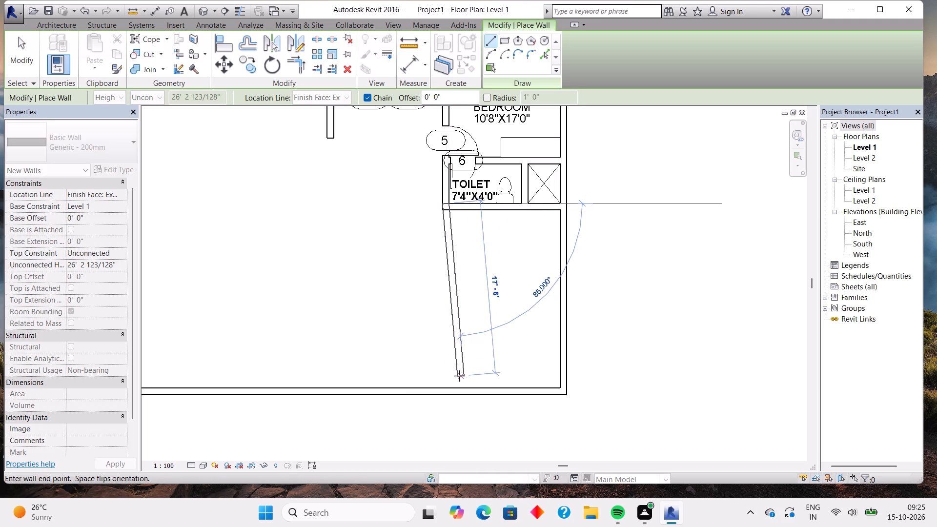
{"action": "left_click", "coordinate": [453, 385]}
{"action": "key", "text": "Escape"}
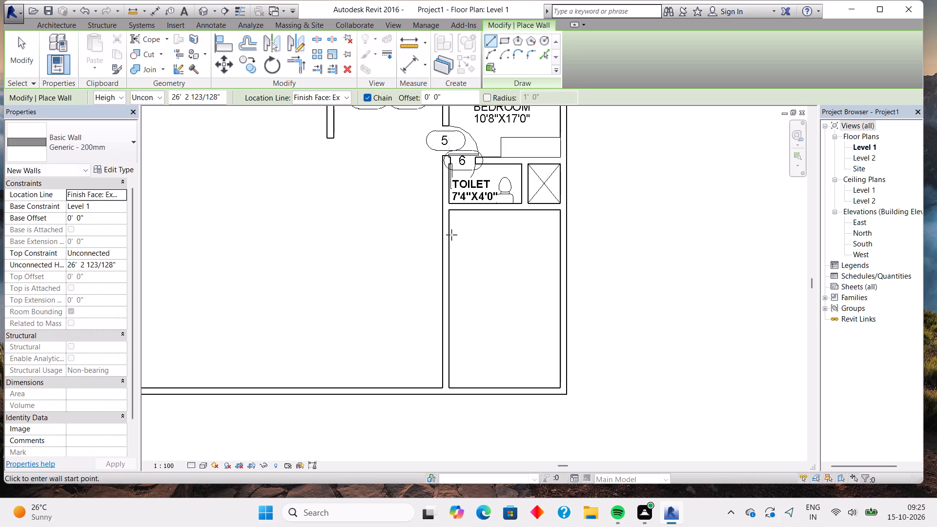
{"action": "key", "text": "Escape"}
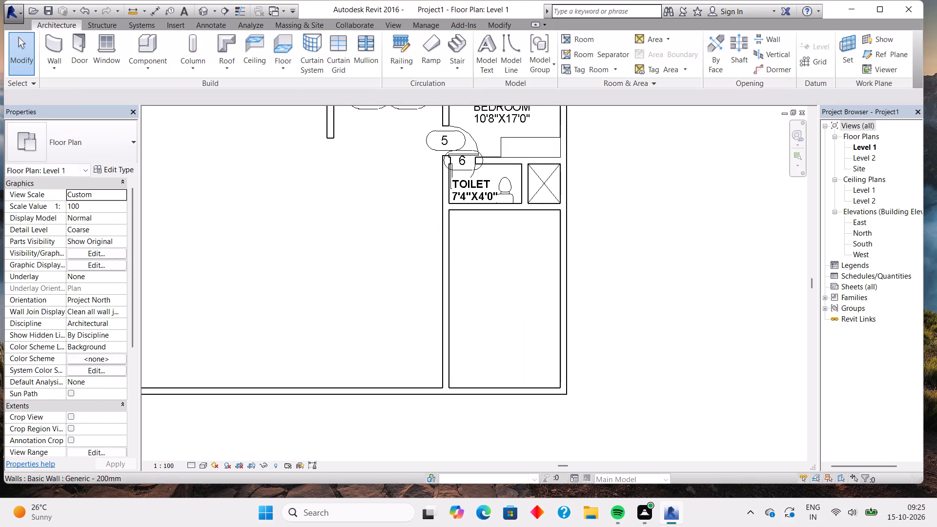
Place a tagged 0762 x 2032mm M_Single-Flush door in the new wall, swinging into the room, centred about 2' 0" below the upper wall's centreline.
{"action": "left_click", "coordinate": [73, 43]}
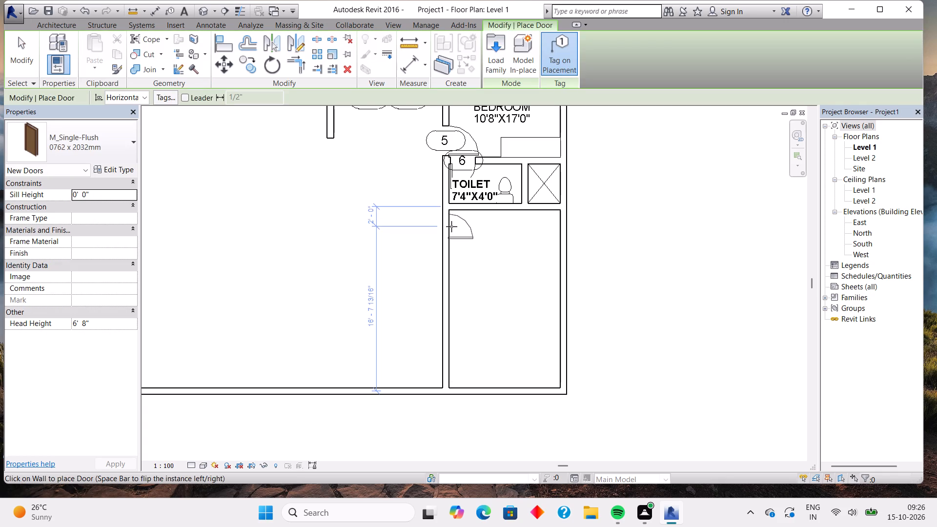
{"action": "key", "text": "space"}
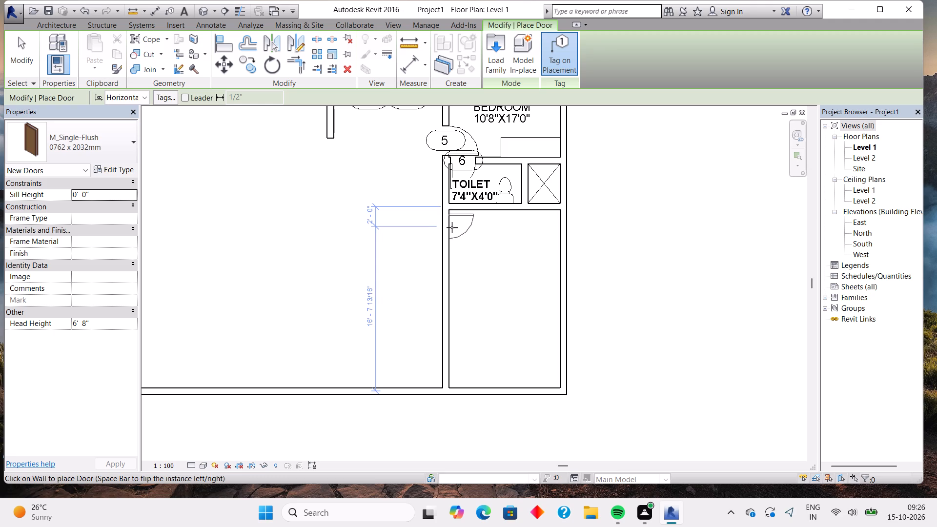
{"action": "left_click", "coordinate": [452, 227]}
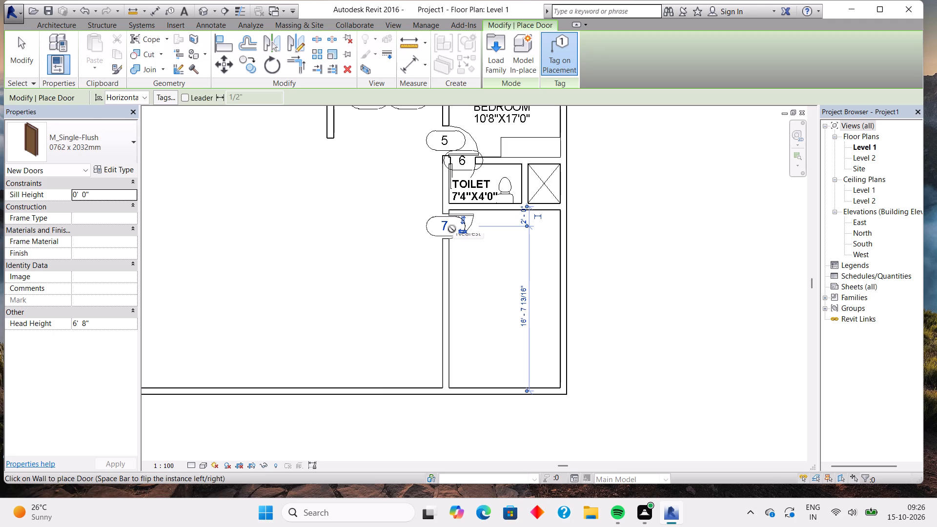
{"action": "key", "text": "Escape"}
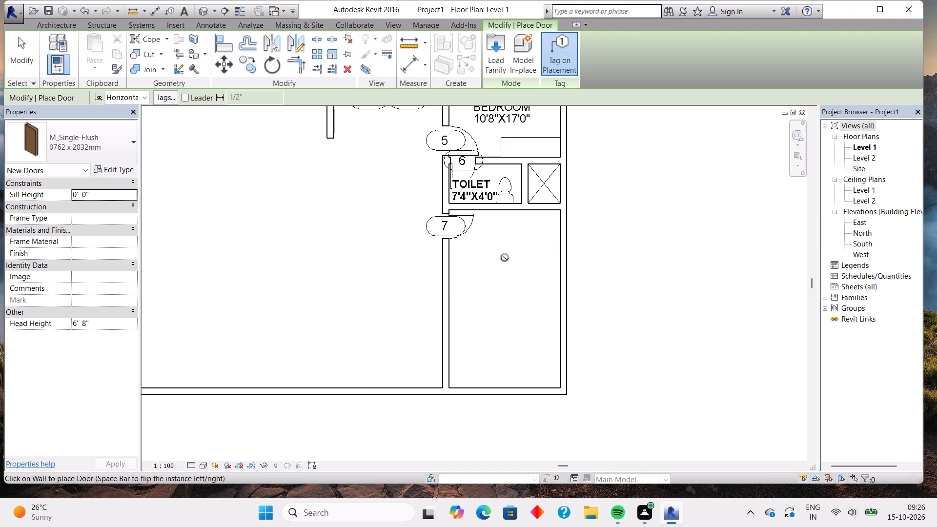
{"action": "key", "text": "Escape"}
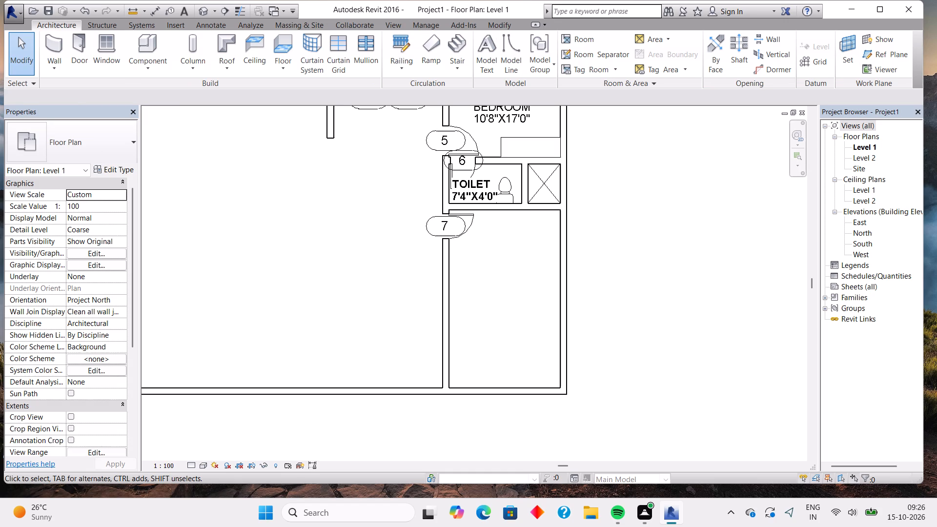
Place a 1346 x 1880mm Double M_Bed-Box with its headboard at the new bedroom's right wall, lower edge about 6' 6" above the bottom wall's centreline.
{"action": "scroll", "coordinate": [505, 258], "scroll_direction": "down", "scroll_amount": 2}
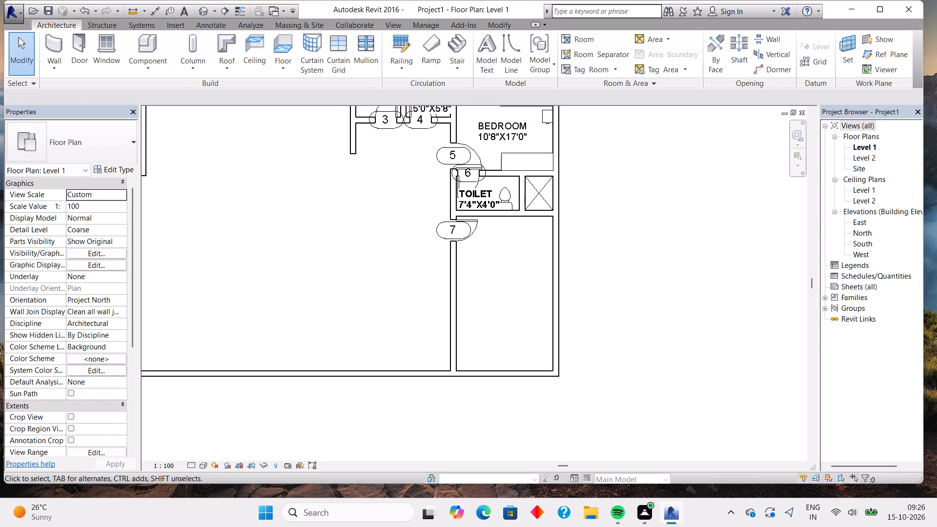
{"action": "scroll", "coordinate": [505, 258], "scroll_direction": "up", "scroll_amount": 6}
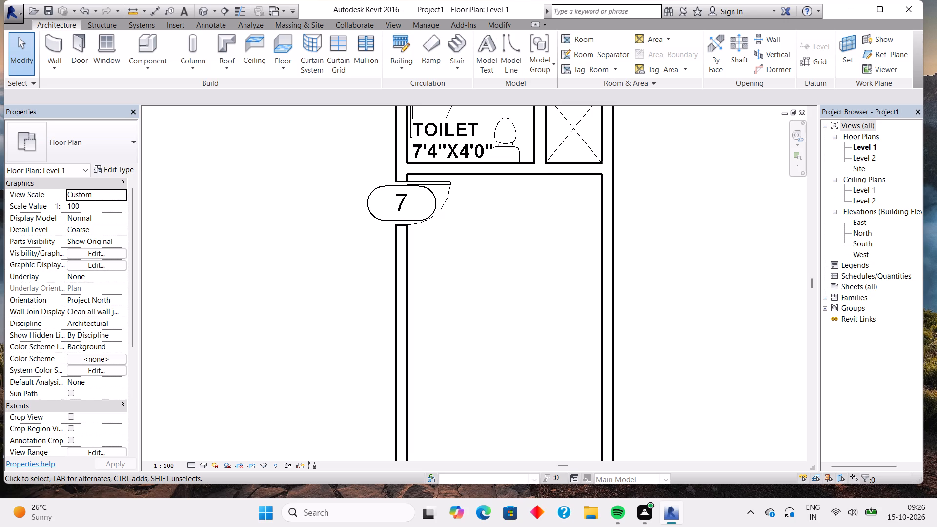
{"action": "left_click", "coordinate": [75, 144]}
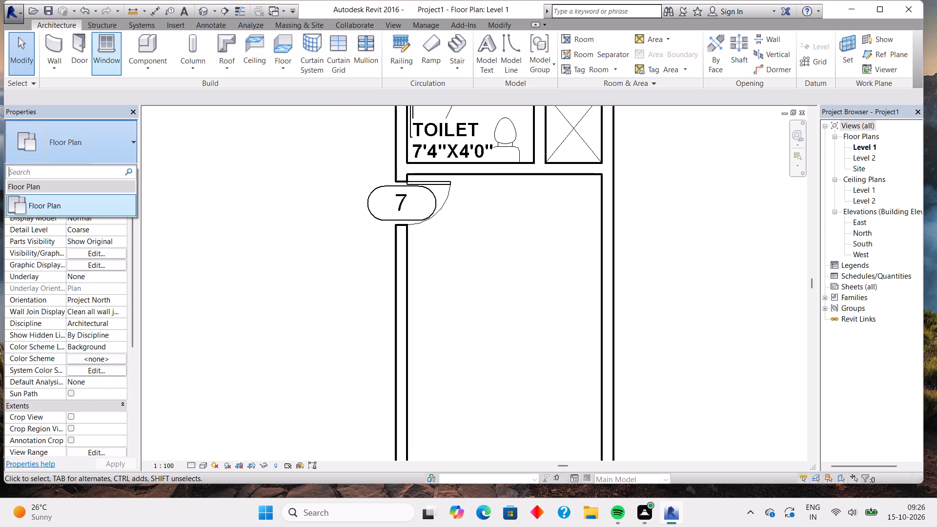
{"action": "left_click", "coordinate": [144, 47]}
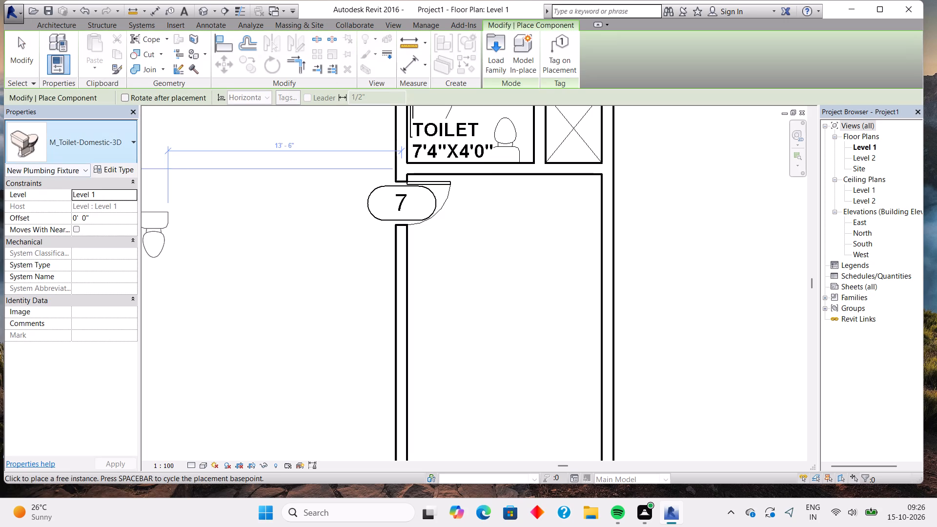
{"action": "left_click", "coordinate": [116, 146]}
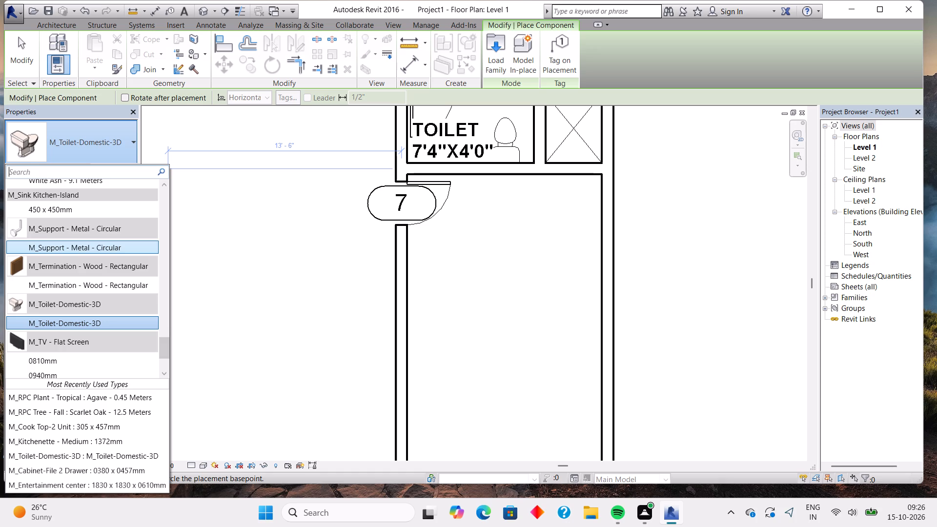
{"action": "scroll", "coordinate": [87, 218], "scroll_direction": "up", "scroll_amount": 1}
{"action": "scroll", "coordinate": [87, 218], "scroll_direction": "down", "scroll_amount": 11}
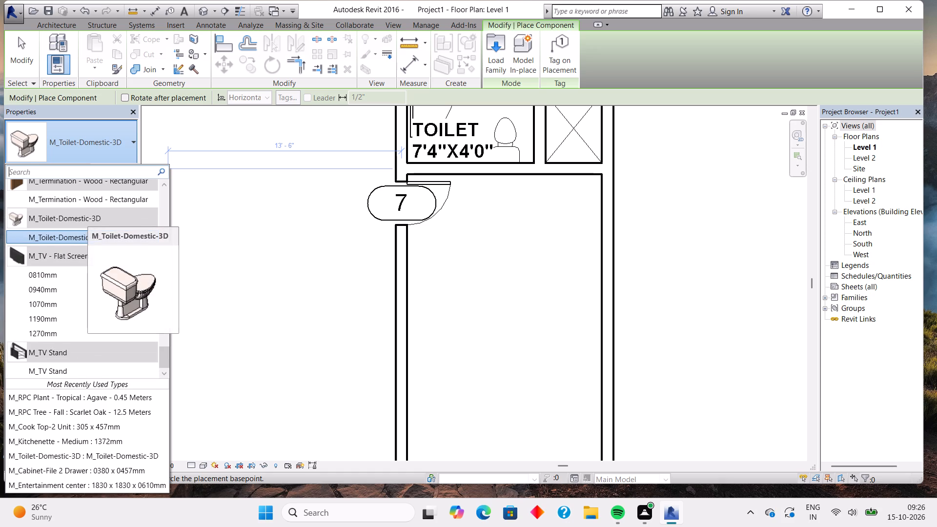
{"action": "scroll", "coordinate": [87, 218], "scroll_direction": "up", "scroll_amount": 14}
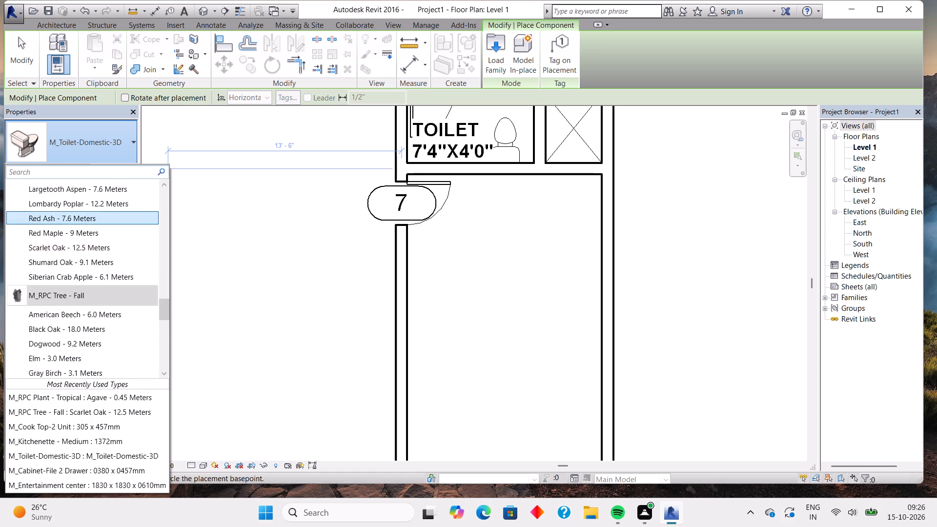
{"action": "scroll", "coordinate": [87, 218], "scroll_direction": "up", "scroll_amount": 17}
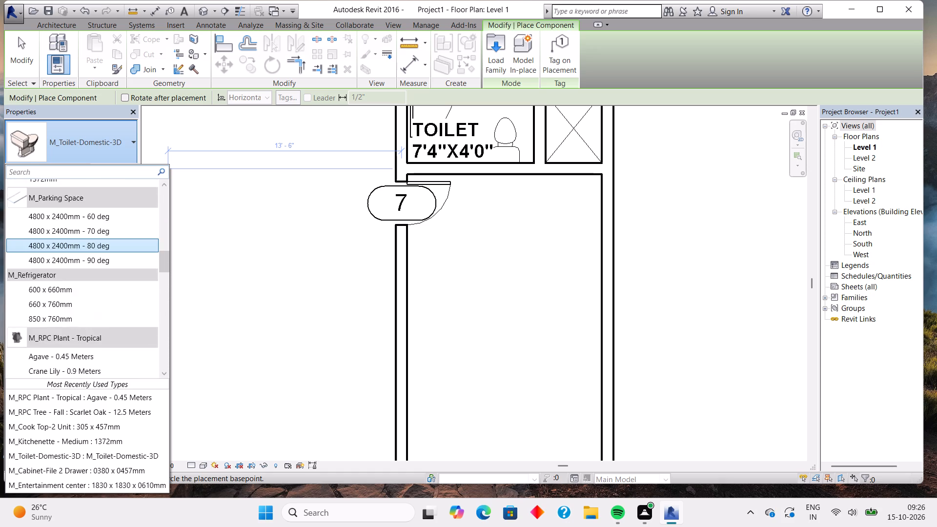
{"action": "scroll", "coordinate": [87, 218], "scroll_direction": "up", "scroll_amount": 3}
{"action": "scroll", "coordinate": [87, 218], "scroll_direction": "down", "scroll_amount": 1}
{"action": "scroll", "coordinate": [87, 218], "scroll_direction": "up", "scroll_amount": 2}
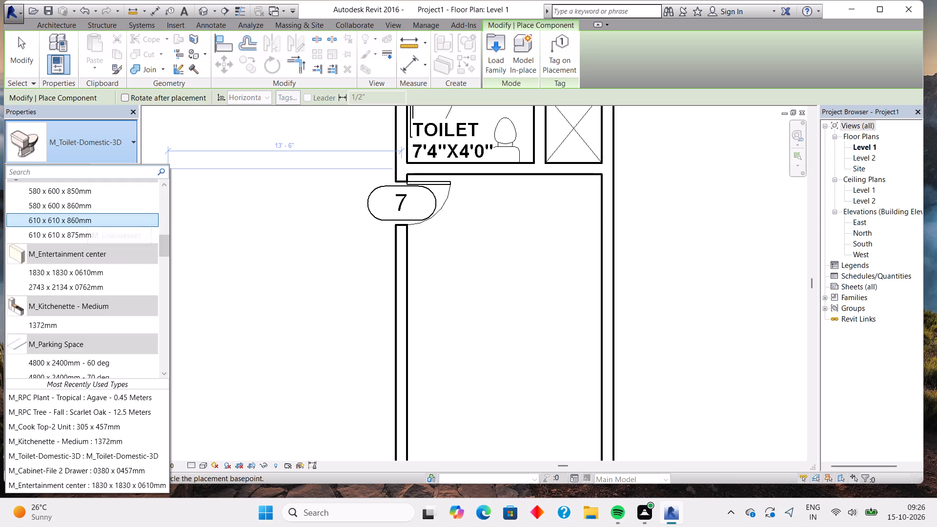
{"action": "scroll", "coordinate": [87, 218], "scroll_direction": "up", "scroll_amount": 12}
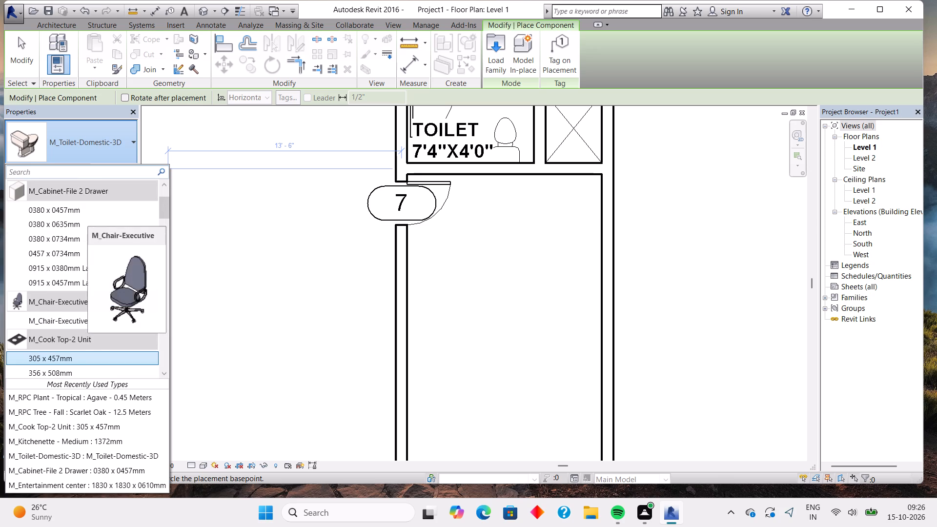
{"action": "scroll", "coordinate": [87, 218], "scroll_direction": "up", "scroll_amount": 6}
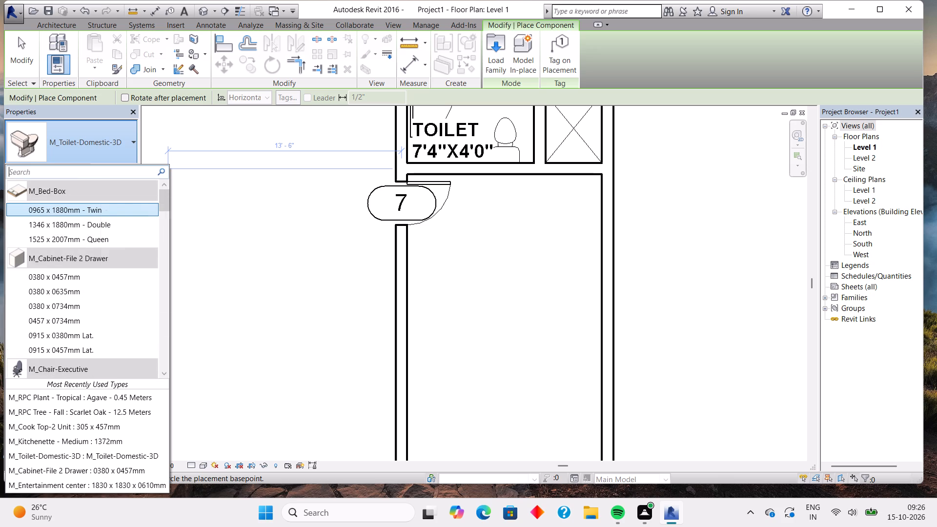
{"action": "left_click", "coordinate": [96, 209]}
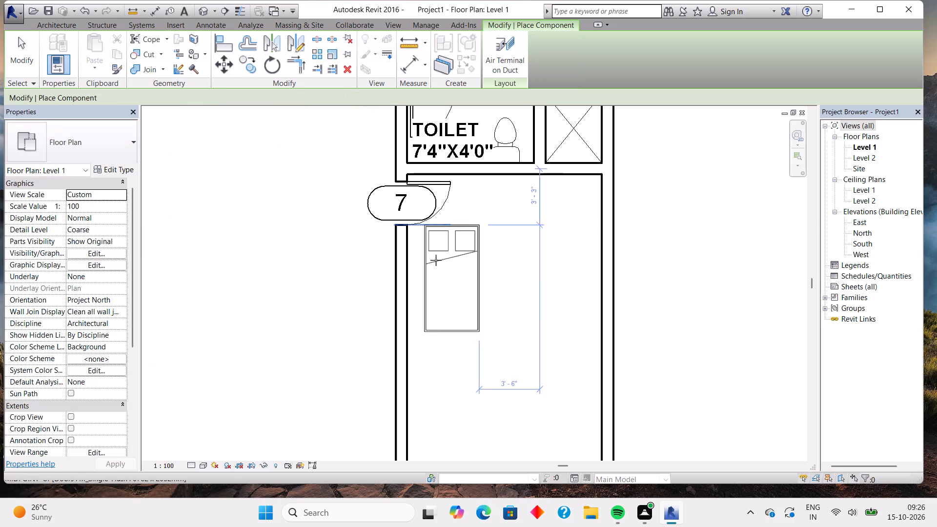
{"action": "left_click", "coordinate": [97, 147]}
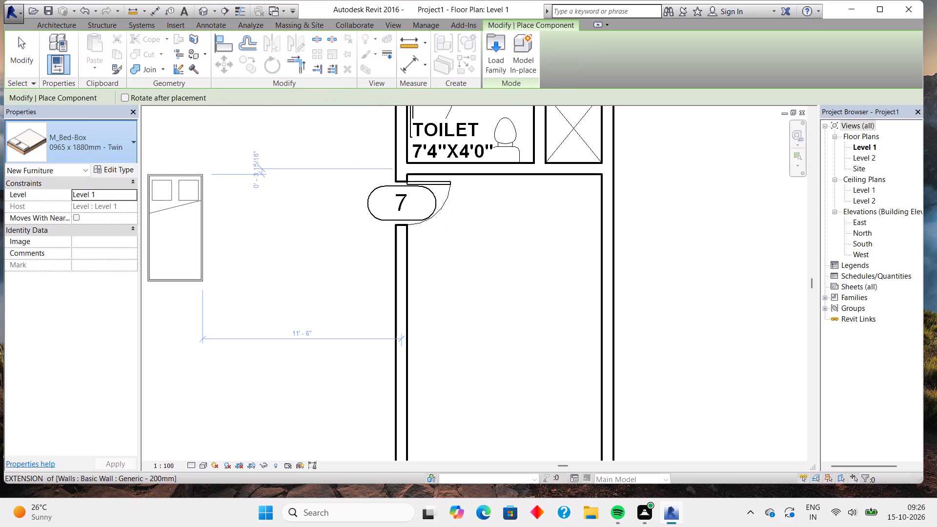
{"action": "left_click", "coordinate": [114, 147]}
{"action": "left_click", "coordinate": [110, 158]}
{"action": "left_click", "coordinate": [115, 148]}
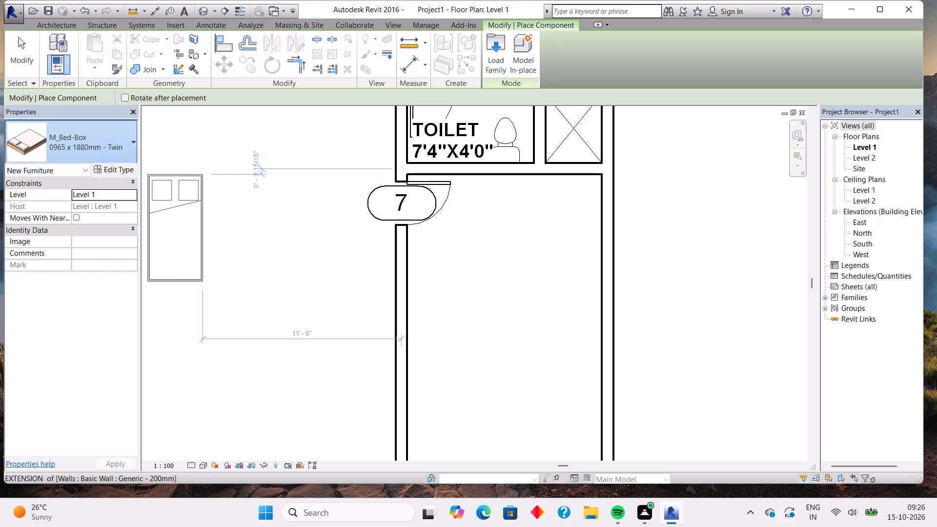
{"action": "left_click", "coordinate": [115, 148]}
{"action": "left_click", "coordinate": [93, 229]}
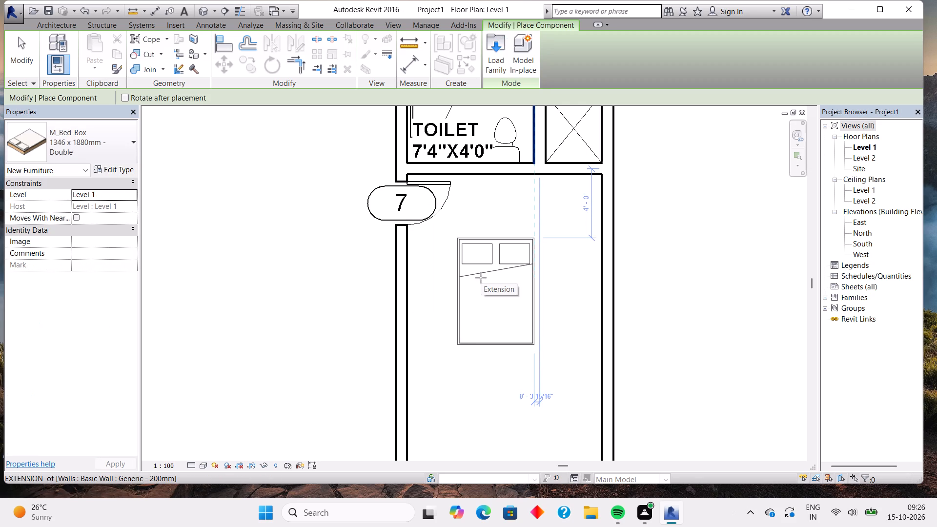
{"action": "key", "text": "space"}
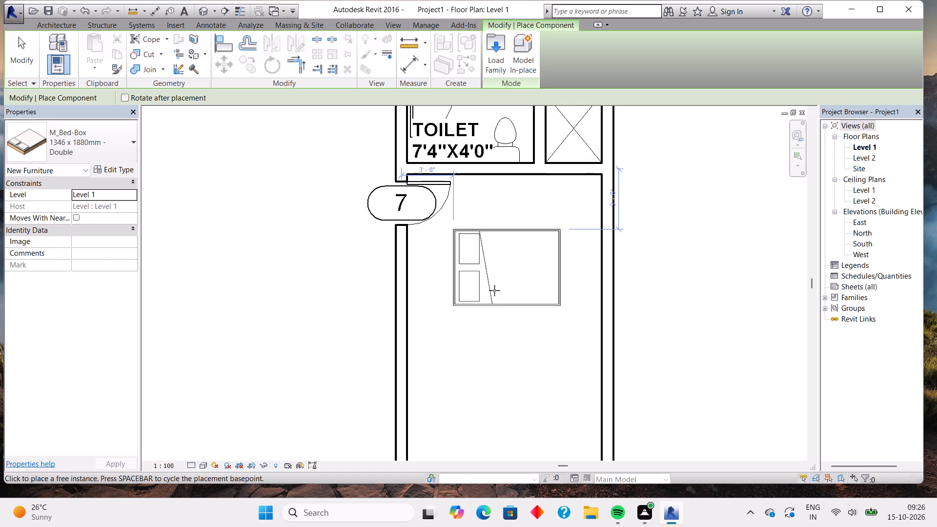
{"action": "key", "text": "space"}
{"action": "key", "text": "space"}
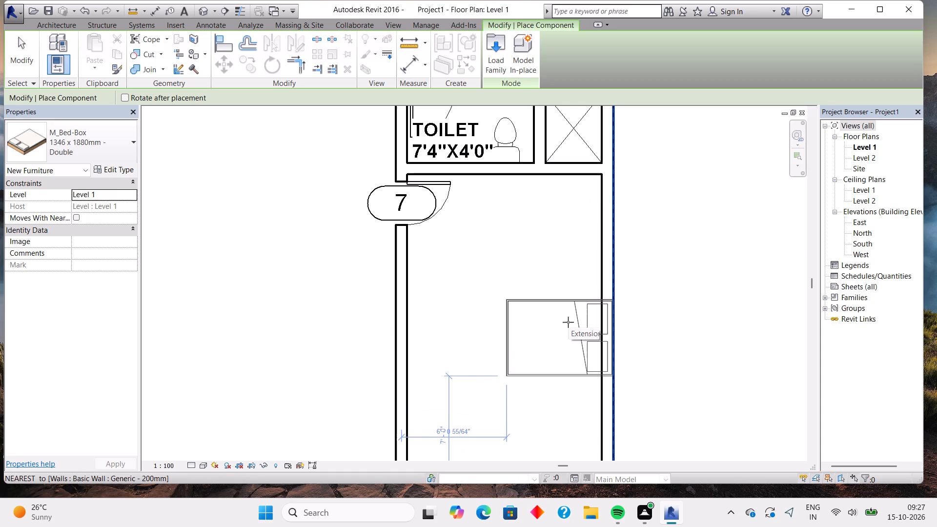
{"action": "scroll", "coordinate": [560, 322], "scroll_direction": "down", "scroll_amount": 2}
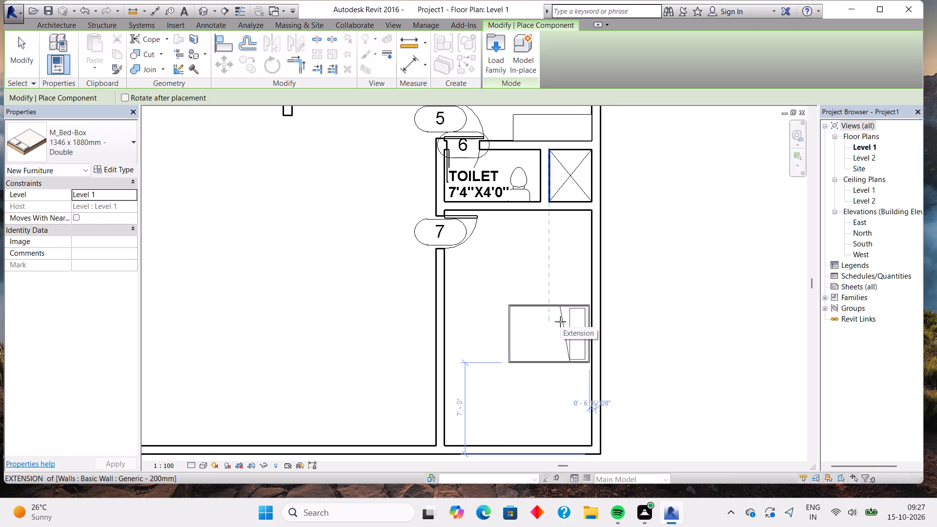
{"action": "left_click", "coordinate": [560, 322]}
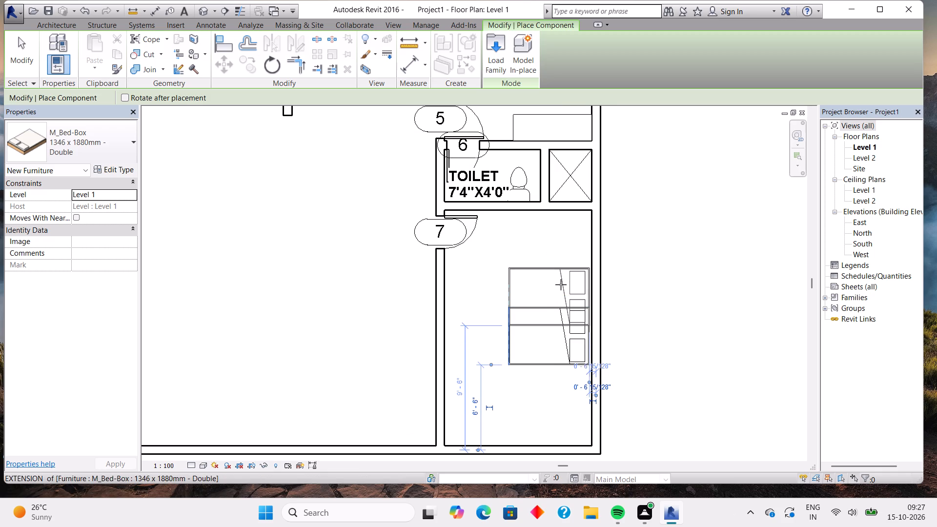
{"action": "key", "text": "Escape"}
{"action": "key", "text": "Escape"}
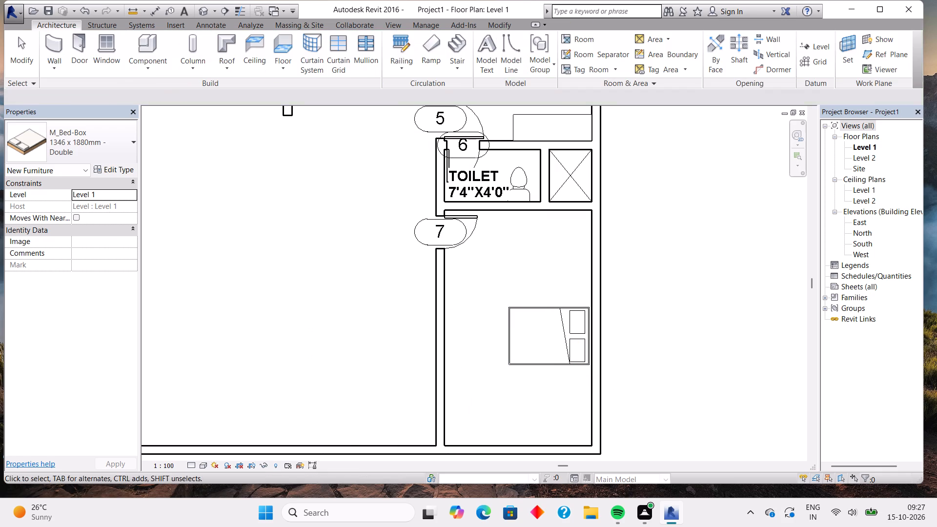
Place two 0380 x 0457mm M_Cabinet-File 2 Drawer units against the right wall, above and below the bed, about 5' 6" and 13' 0" below the upper wall's centreline.
{"action": "left_click", "coordinate": [145, 45]}
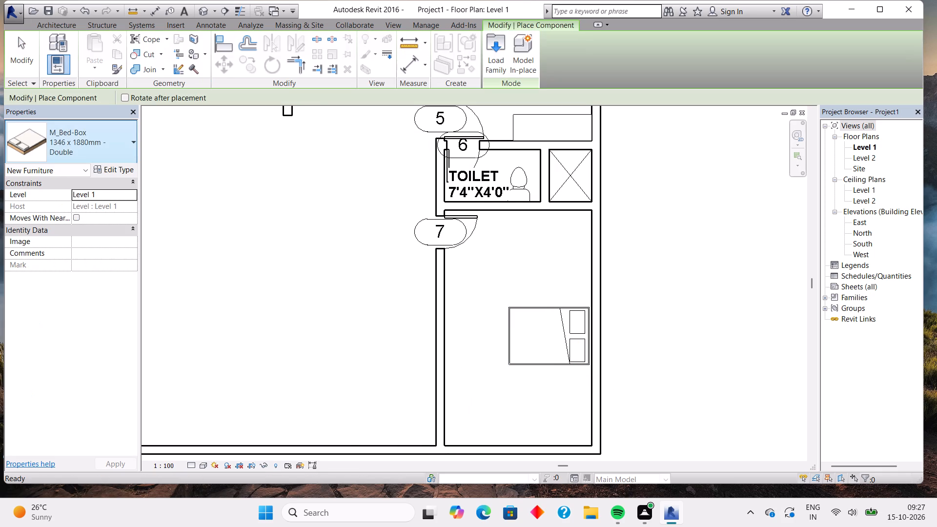
{"action": "left_click", "coordinate": [113, 140]}
{"action": "left_click", "coordinate": [113, 140]}
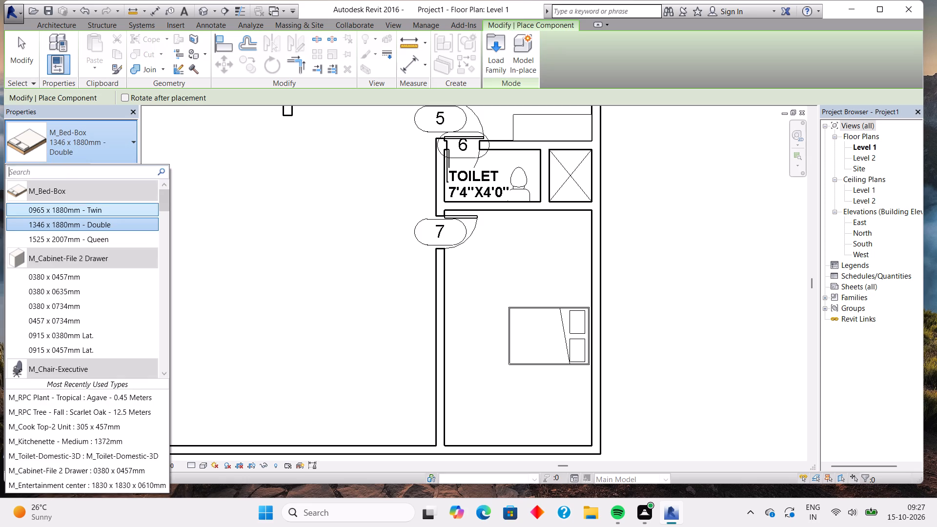
{"action": "left_click", "coordinate": [83, 278]}
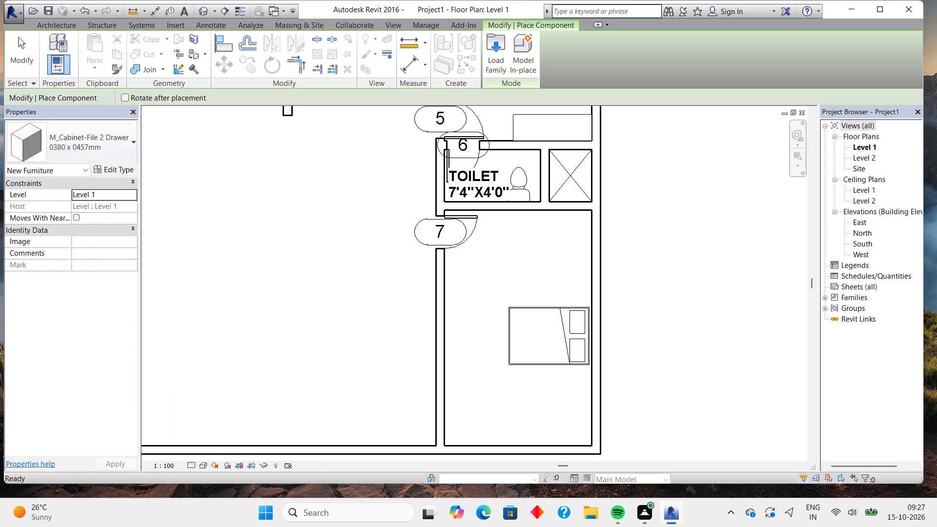
{"action": "left_click", "coordinate": [579, 286]}
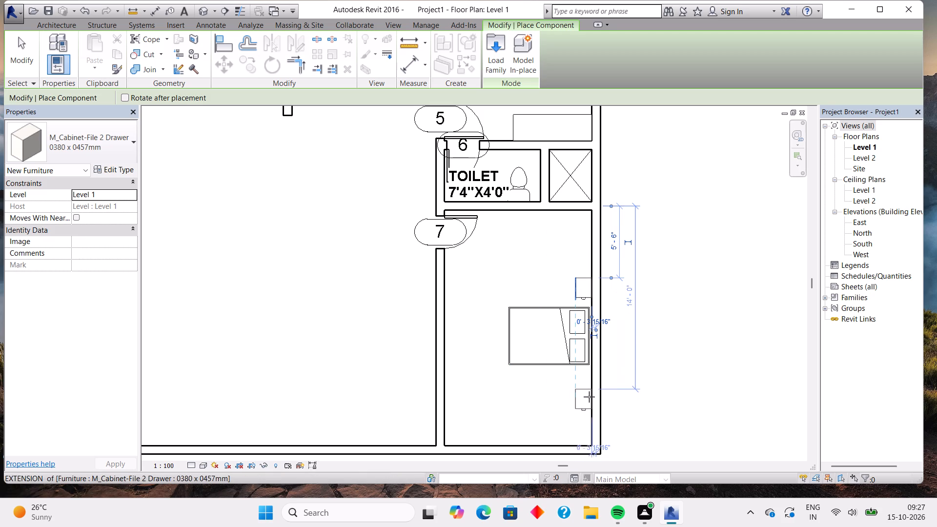
{"action": "left_click", "coordinate": [589, 388]}
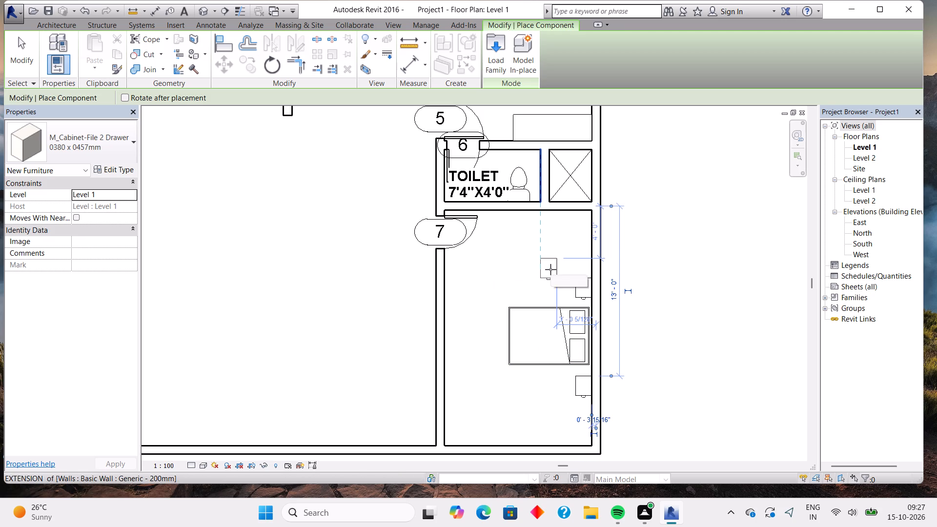
{"action": "key", "text": "Escape"}
Place a 1525 x 762mm M_Desk lengthwise against the new bedroom's upper wall, near the right outer wall.
{"action": "left_click", "coordinate": [71, 141]}
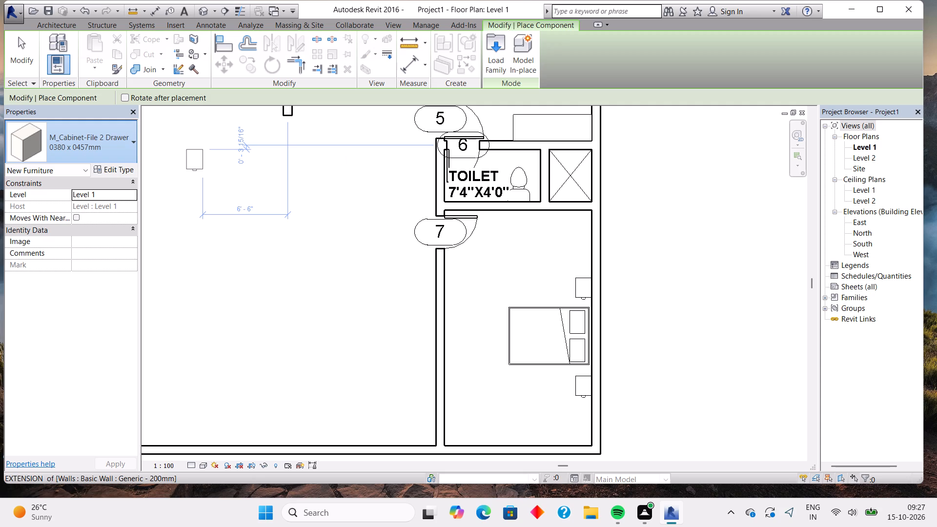
{"action": "left_click", "coordinate": [75, 147]}
{"action": "left_click", "coordinate": [75, 147]}
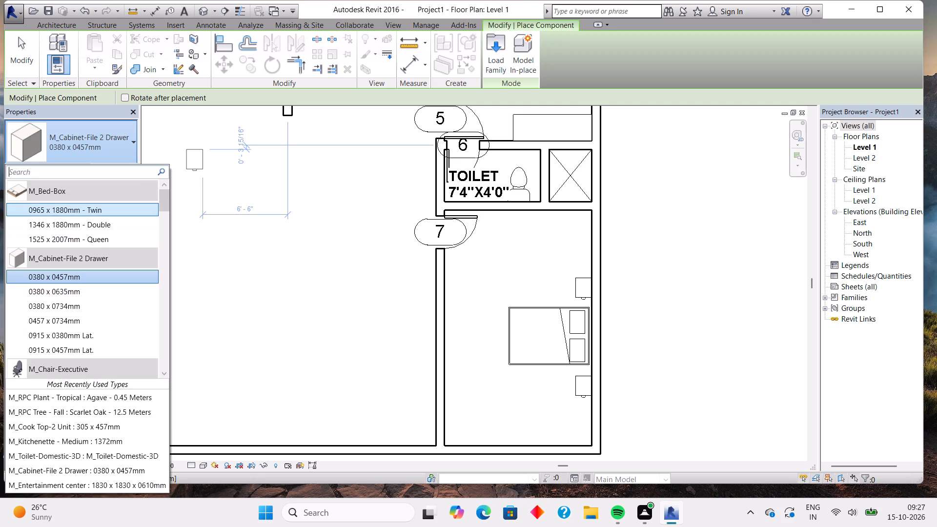
{"action": "scroll", "coordinate": [72, 223], "scroll_direction": "down", "scroll_amount": 3}
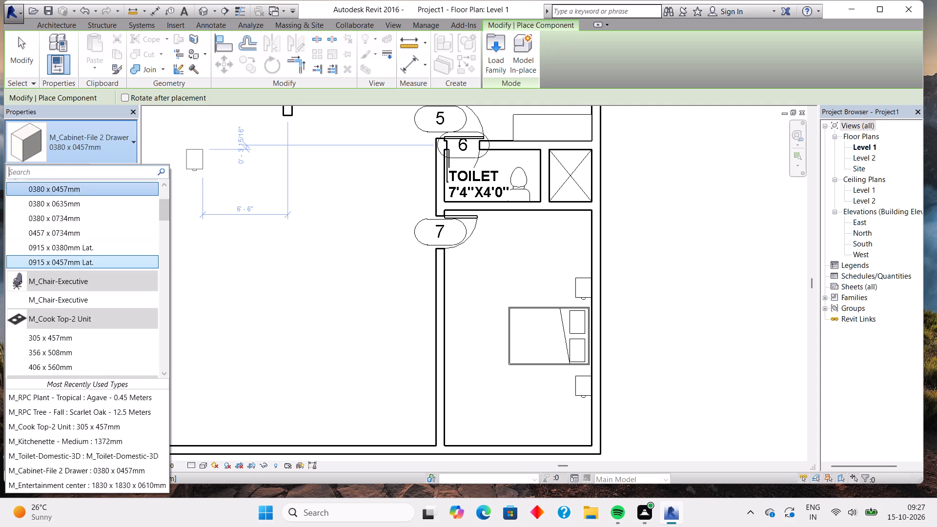
{"action": "scroll", "coordinate": [67, 267], "scroll_direction": "down", "scroll_amount": 5}
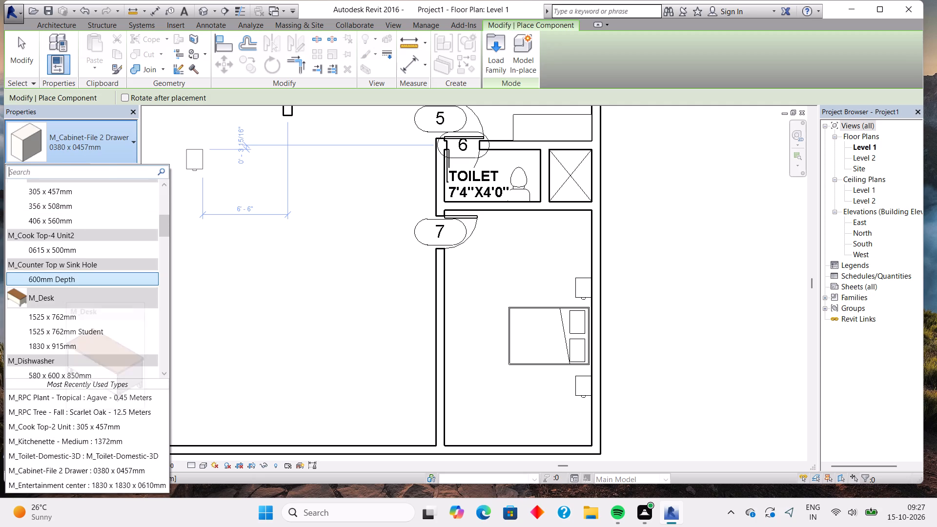
{"action": "left_click", "coordinate": [71, 316]}
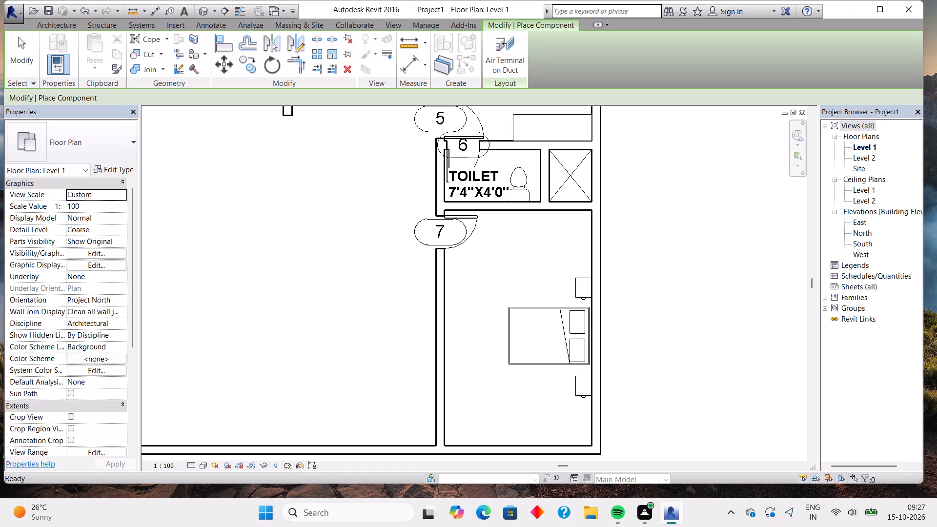
{"action": "left_click", "coordinate": [552, 228]}
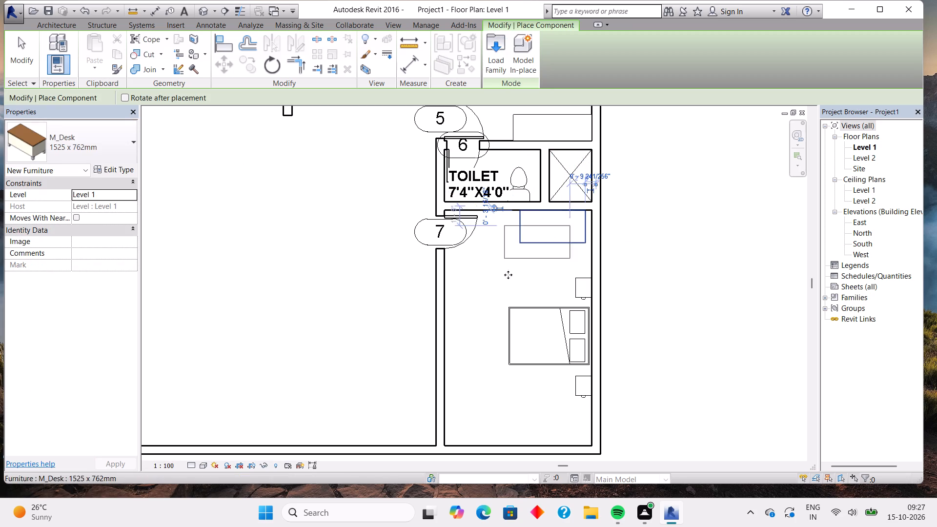
{"action": "key", "text": "Escape"}
{"action": "key", "text": "Escape"}
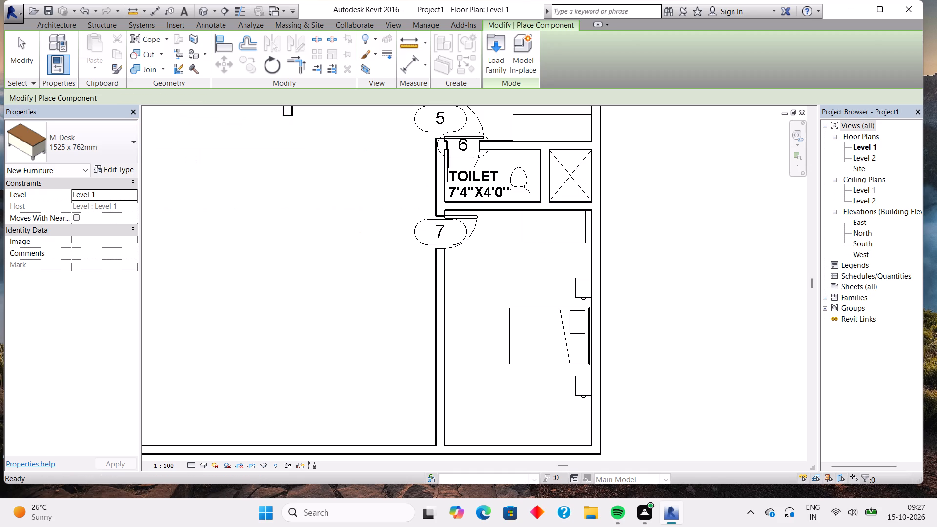
{"action": "key", "text": "Escape"}
Place an M_TV Stand against the new bedroom's left wall facing the bed, centred about 9' 6" below the upper wall's centreline.
{"action": "left_click", "coordinate": [117, 152]}
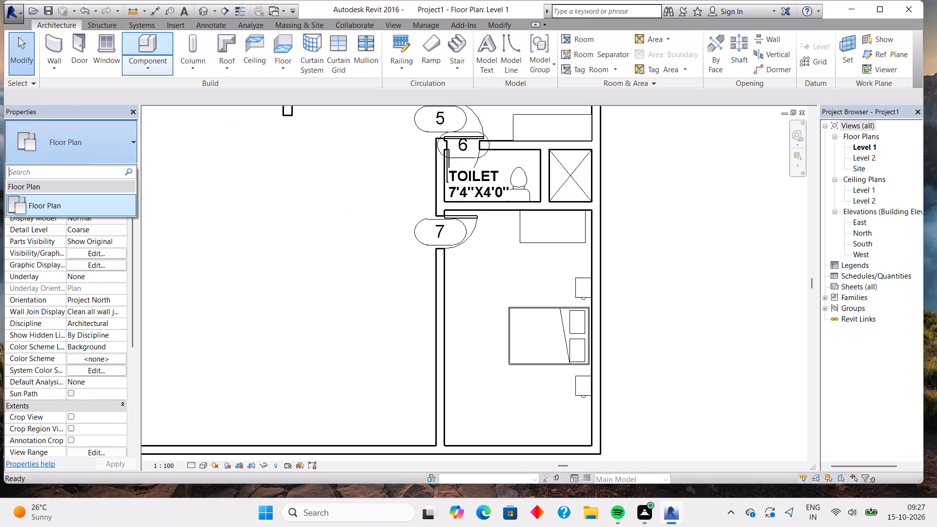
{"action": "left_click", "coordinate": [142, 47]}
{"action": "left_click", "coordinate": [123, 150]}
{"action": "left_click", "coordinate": [123, 150]}
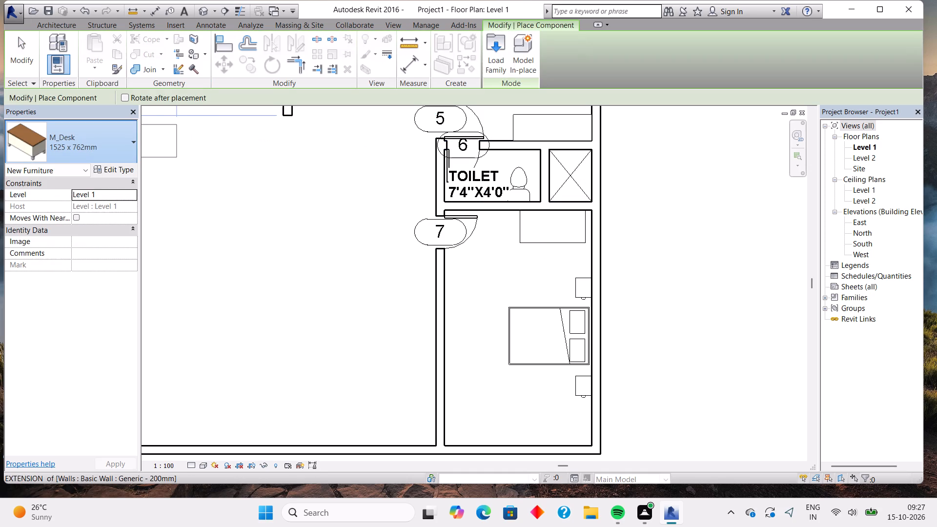
{"action": "scroll", "coordinate": [84, 269], "scroll_direction": "down", "scroll_amount": 5}
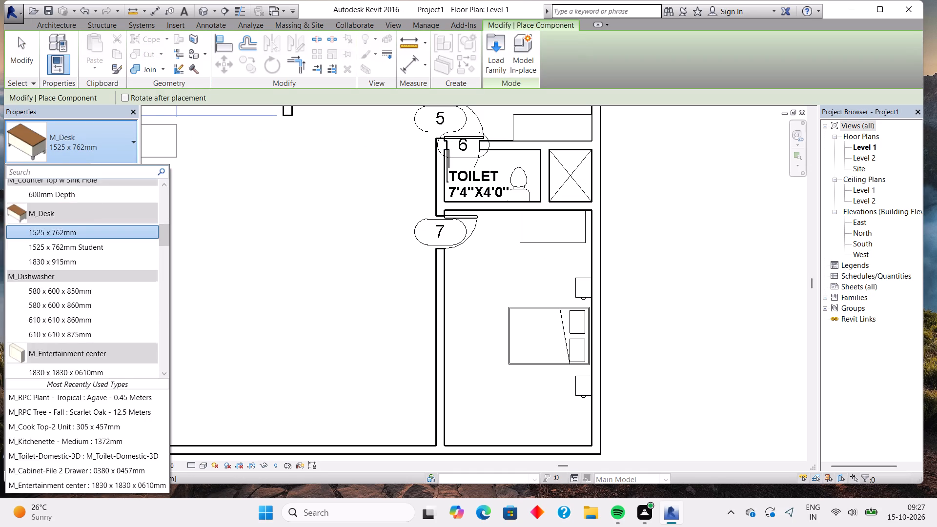
{"action": "scroll", "coordinate": [84, 269], "scroll_direction": "down", "scroll_amount": 3}
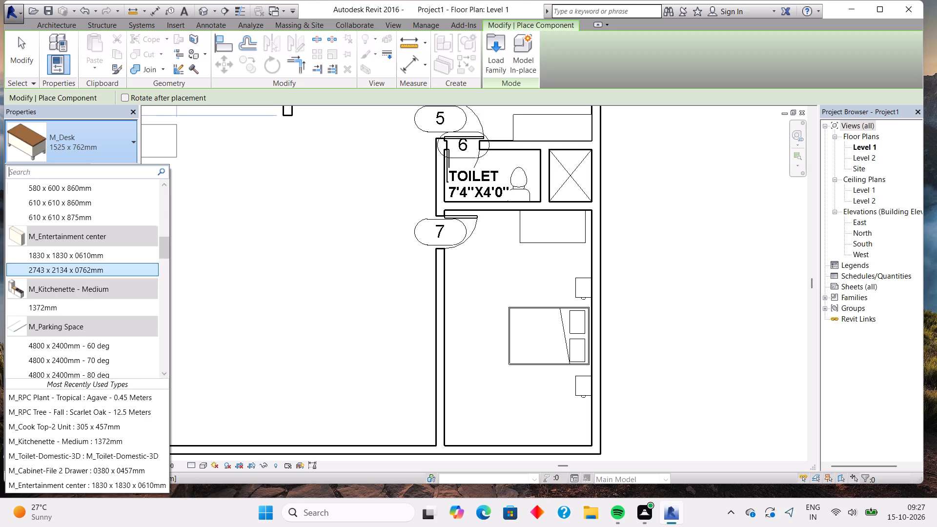
{"action": "scroll", "coordinate": [84, 269], "scroll_direction": "down", "scroll_amount": 5}
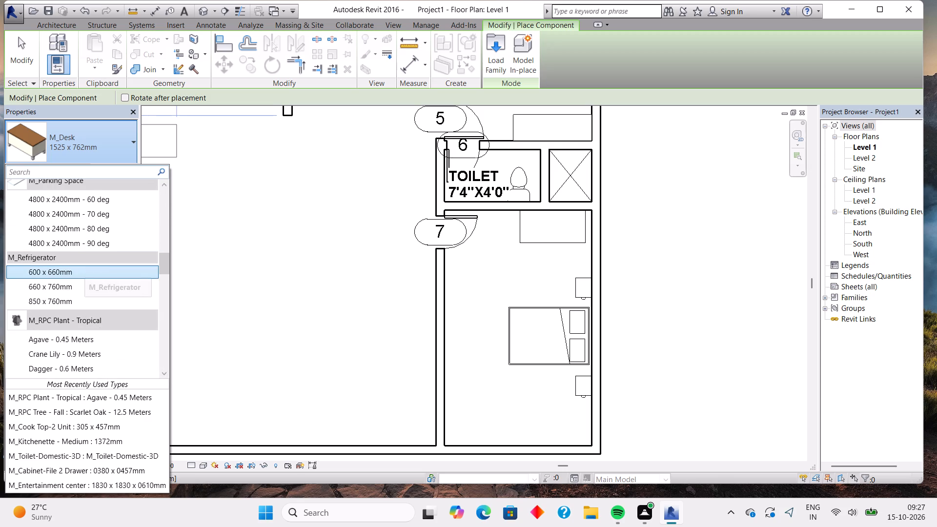
{"action": "scroll", "coordinate": [84, 269], "scroll_direction": "down", "scroll_amount": 9}
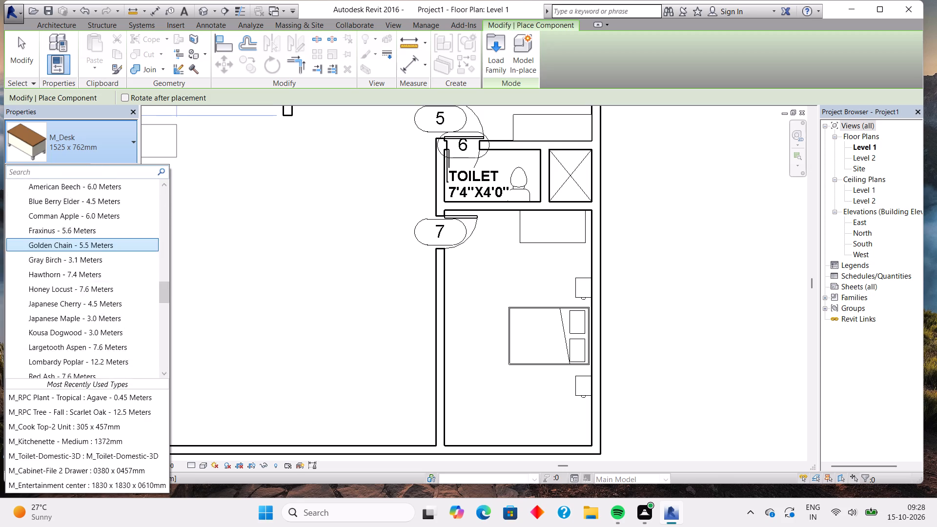
{"action": "scroll", "coordinate": [84, 269], "scroll_direction": "down", "scroll_amount": 16}
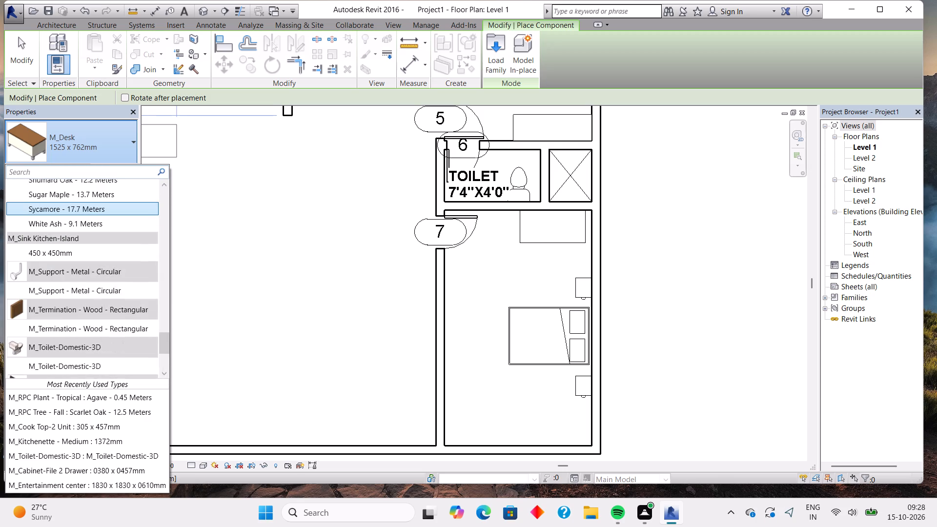
{"action": "scroll", "coordinate": [84, 269], "scroll_direction": "down", "scroll_amount": 3}
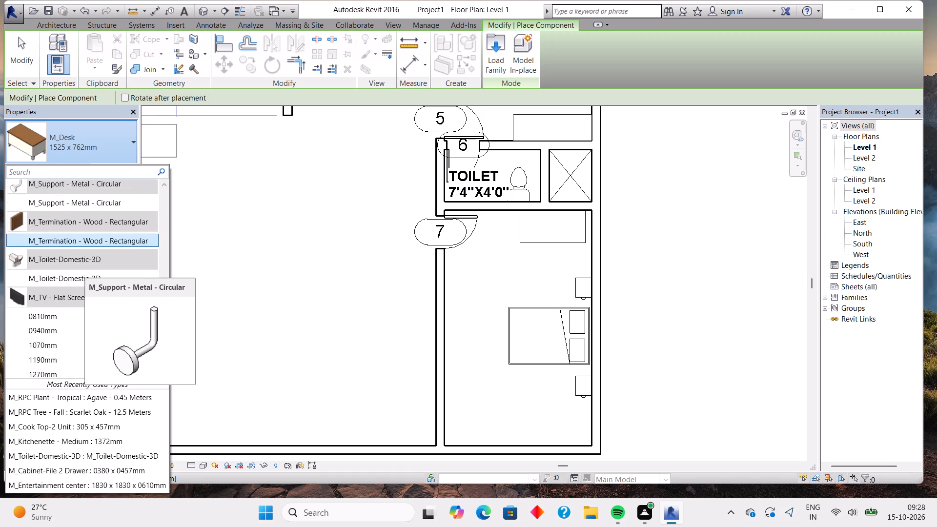
{"action": "scroll", "coordinate": [84, 269], "scroll_direction": "down", "scroll_amount": 1}
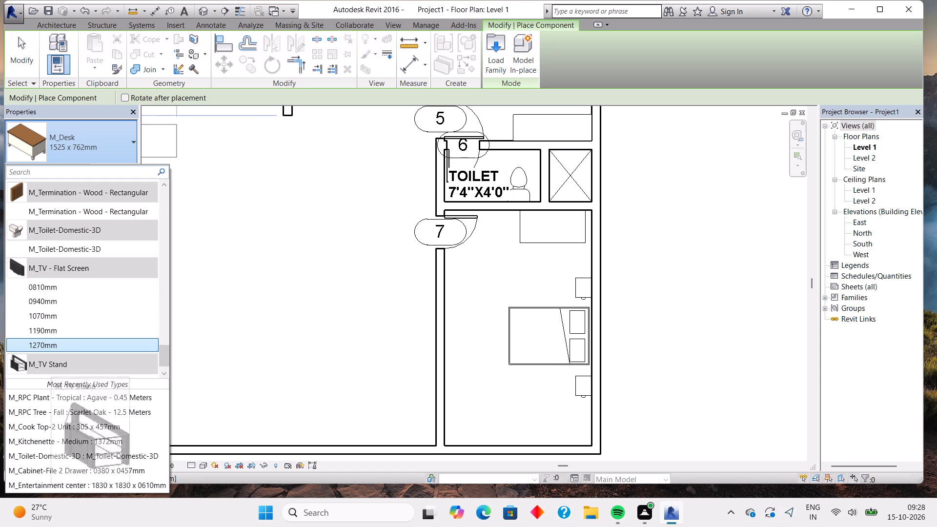
{"action": "scroll", "coordinate": [75, 330], "scroll_direction": "down", "scroll_amount": 5}
{"action": "left_click", "coordinate": [59, 373]}
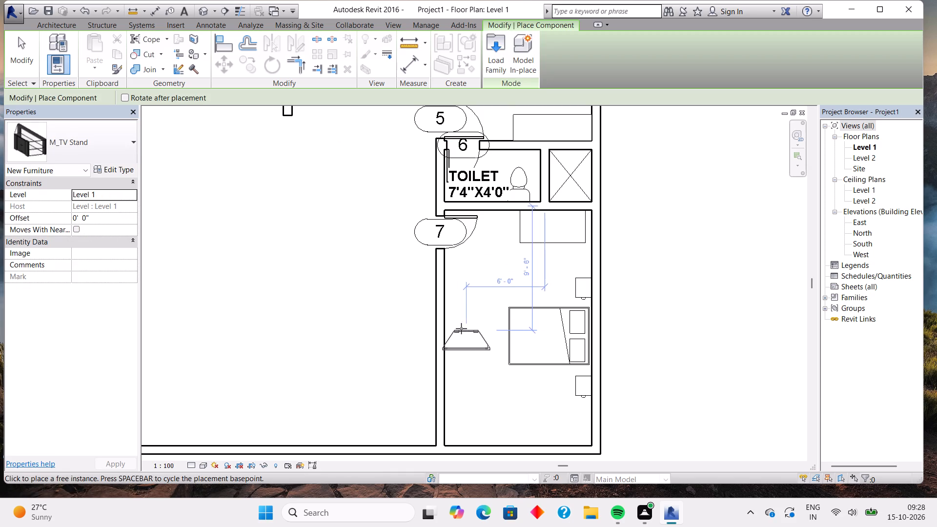
{"action": "key", "text": "space"}
{"action": "key", "text": "space"}
{"action": "key", "text": "space"}
{"action": "key", "text": "space"}
{"action": "key", "text": "space"}
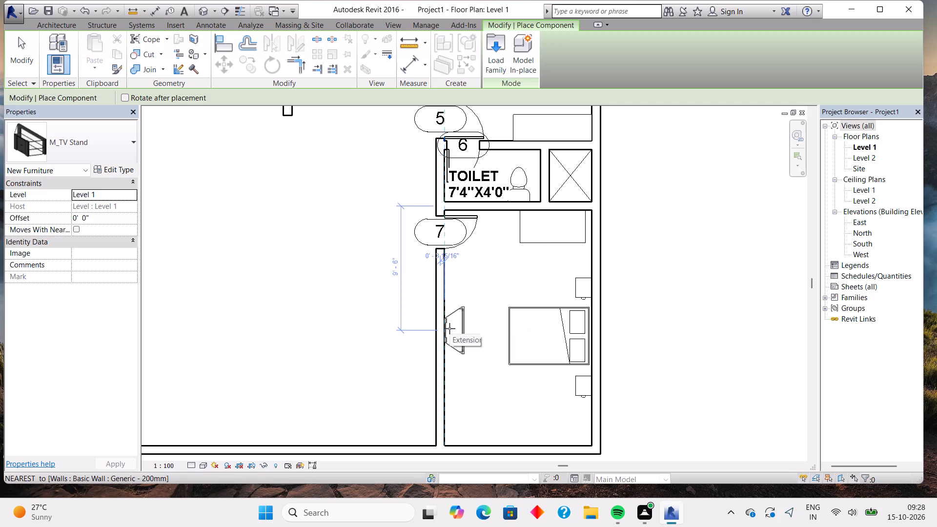
{"action": "left_click", "coordinate": [449, 328]}
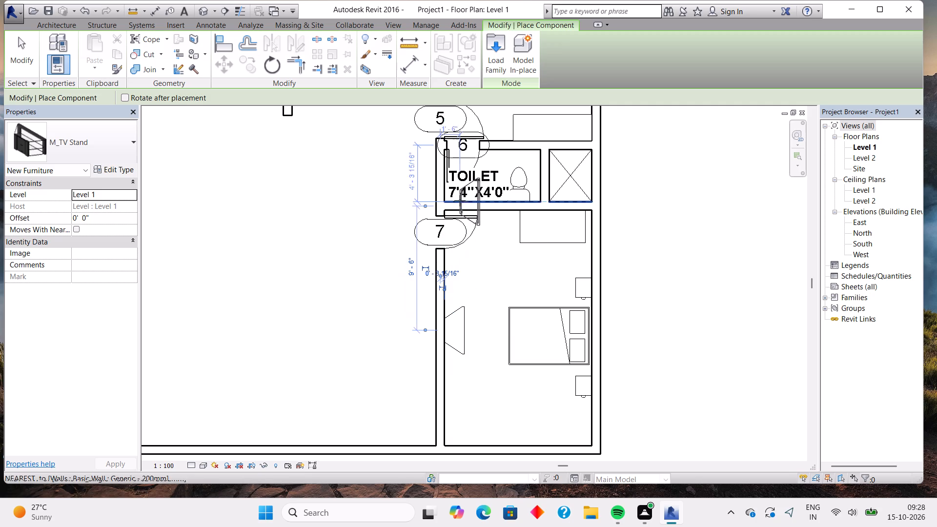
Place a 1190mm M_TV - Flat Screen on the new bedroom's TV stand, facing the bed, about 9' 6" below the upper wall's centreline.
{"action": "left_click", "coordinate": [122, 157]}
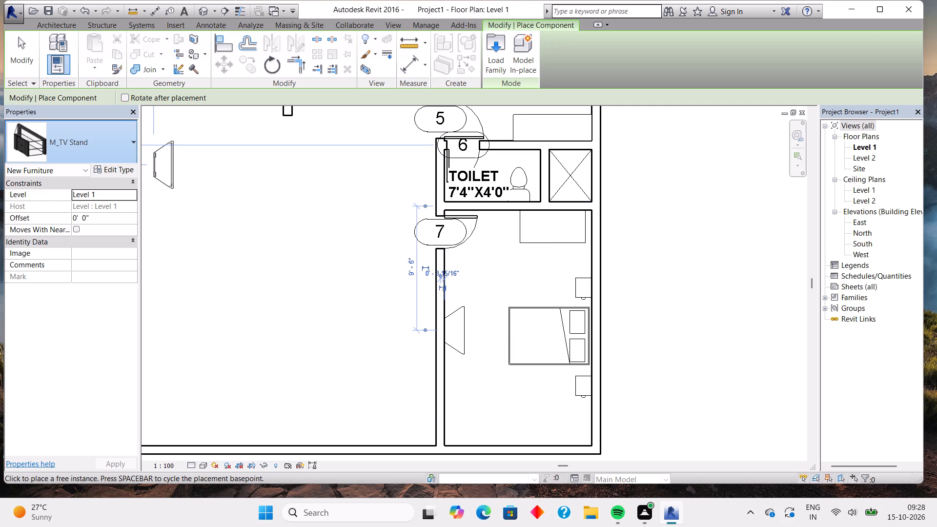
{"action": "left_click", "coordinate": [122, 157]}
{"action": "left_click", "coordinate": [122, 157]}
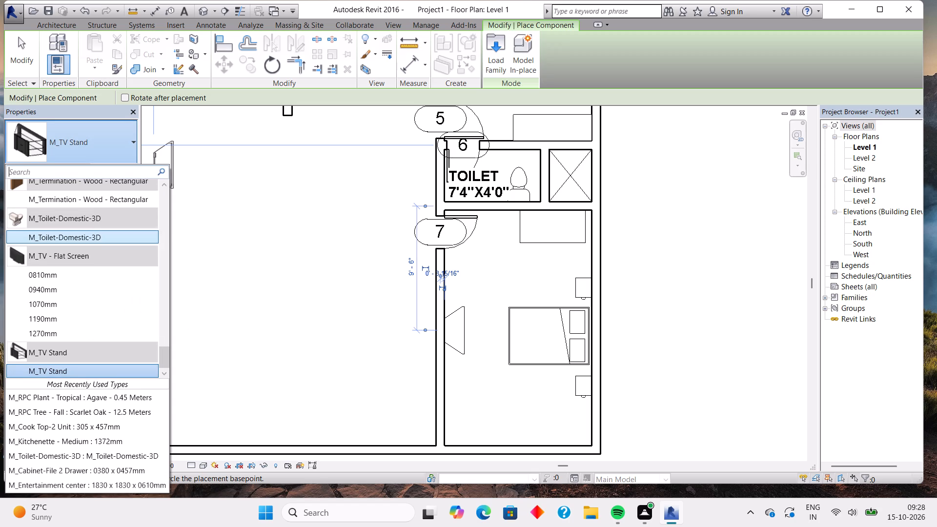
{"action": "left_click", "coordinate": [67, 313]}
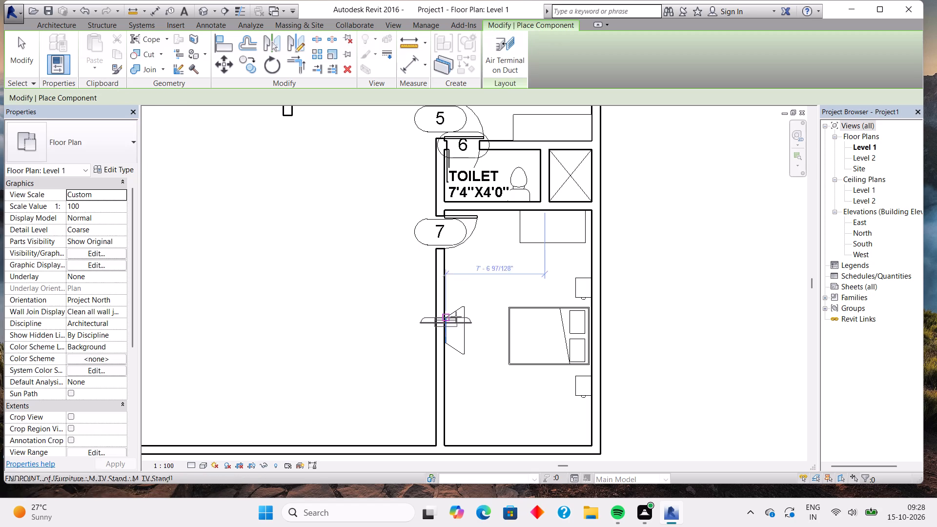
{"action": "key", "text": "space"}
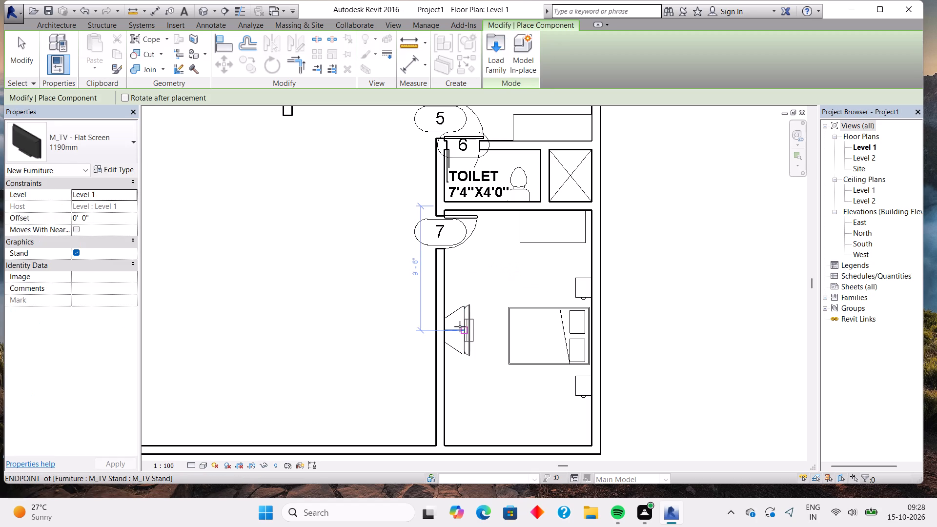
{"action": "left_click", "coordinate": [451, 327]}
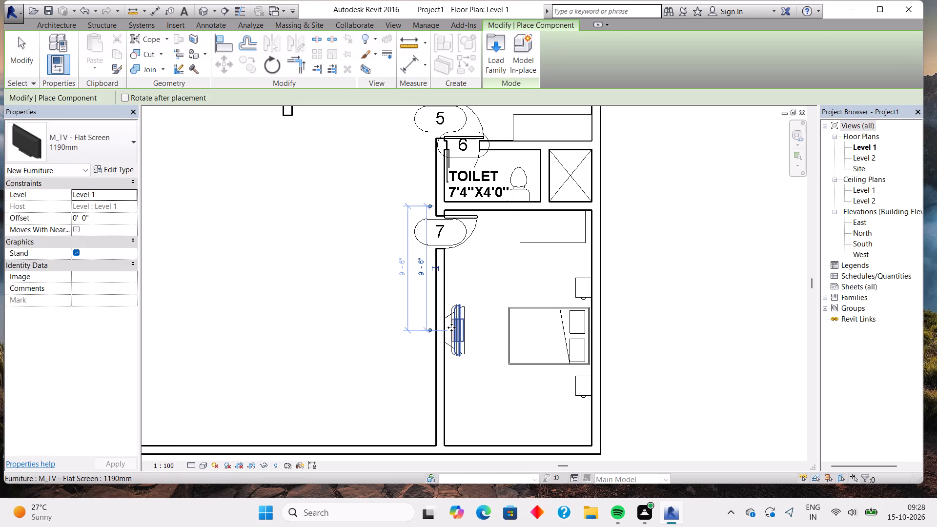
{"action": "key", "text": "Escape"}
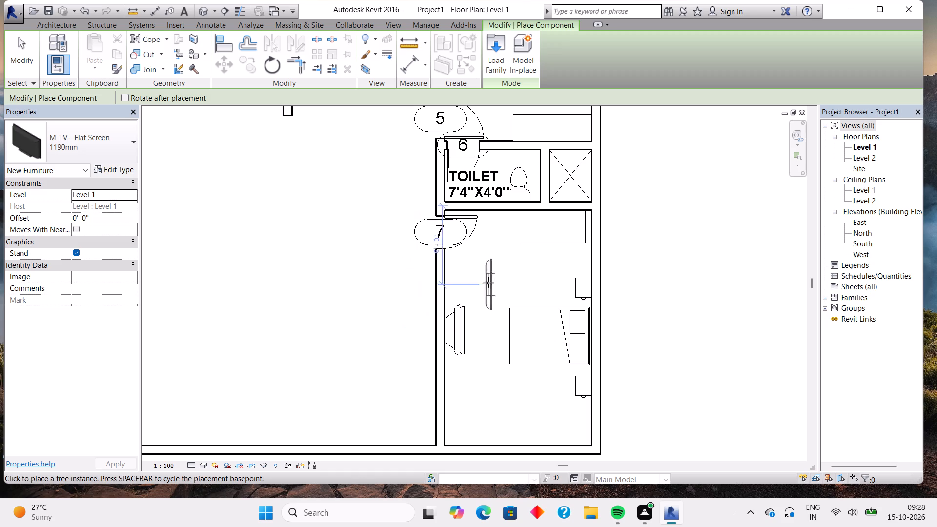
{"action": "scroll", "coordinate": [503, 261], "scroll_direction": "down", "scroll_amount": 6}
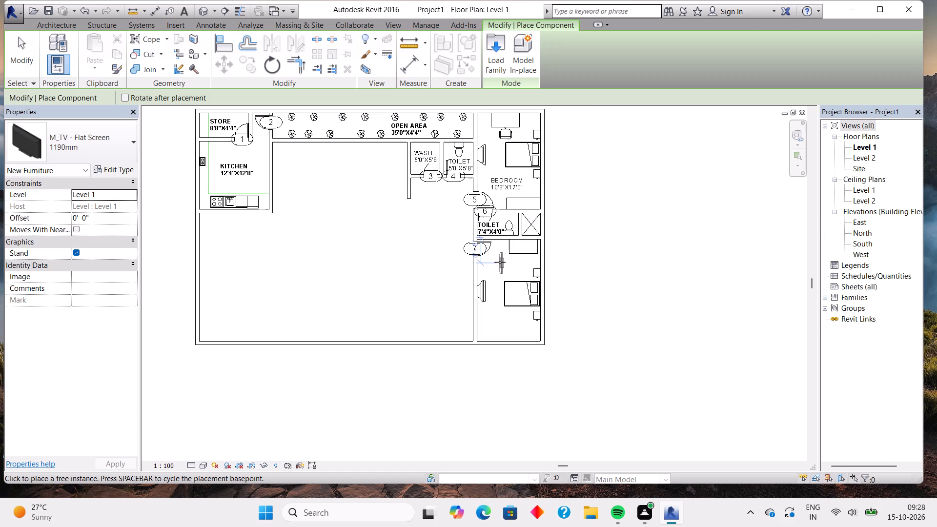
{"action": "scroll", "coordinate": [498, 263], "scroll_direction": "down", "scroll_amount": 2}
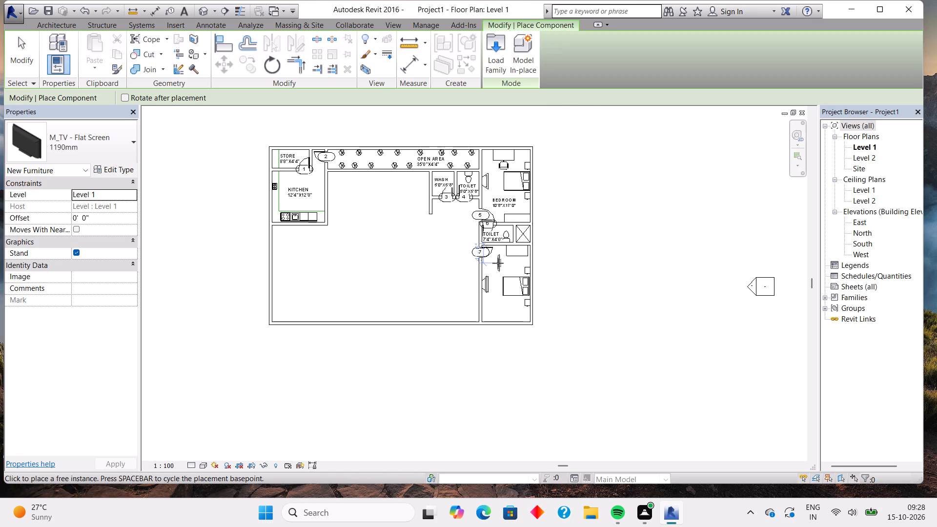
{"action": "scroll", "coordinate": [491, 267], "scroll_direction": "down", "scroll_amount": 3}
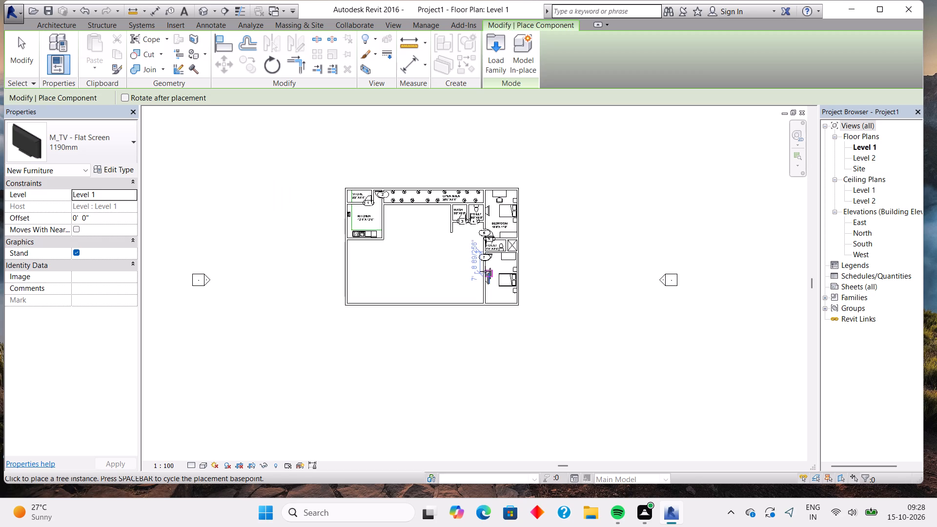
{"action": "scroll", "coordinate": [485, 271], "scroll_direction": "up", "scroll_amount": 6}
{"action": "scroll", "coordinate": [485, 269], "scroll_direction": "down", "scroll_amount": 2}
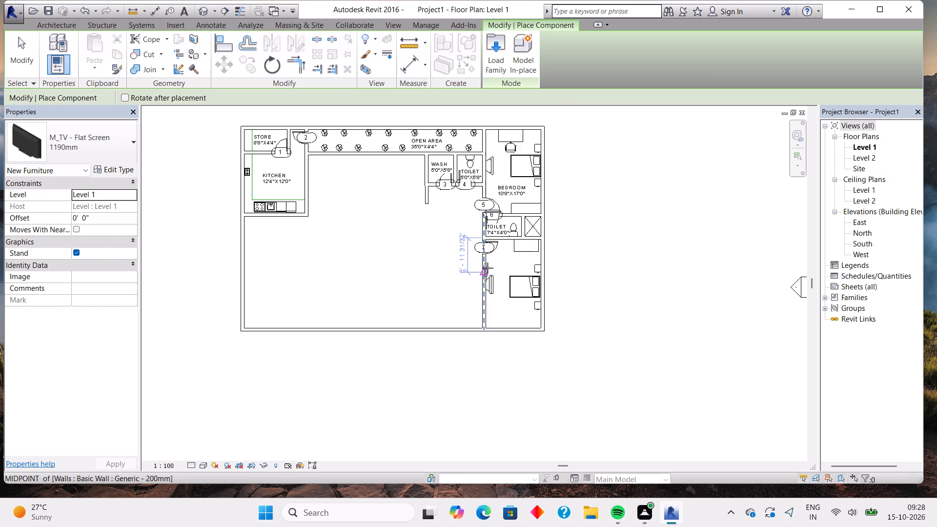
{"action": "scroll", "coordinate": [488, 268], "scroll_direction": "up", "scroll_amount": 2}
{"action": "scroll", "coordinate": [488, 268], "scroll_direction": "down", "scroll_amount": 2}
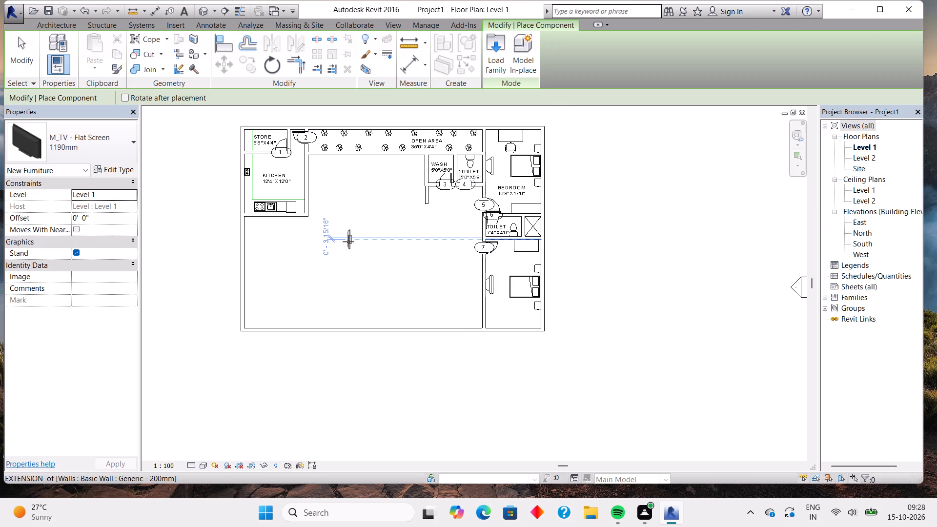
{"action": "key", "text": "Escape"}
{"action": "key", "text": "Escape"}
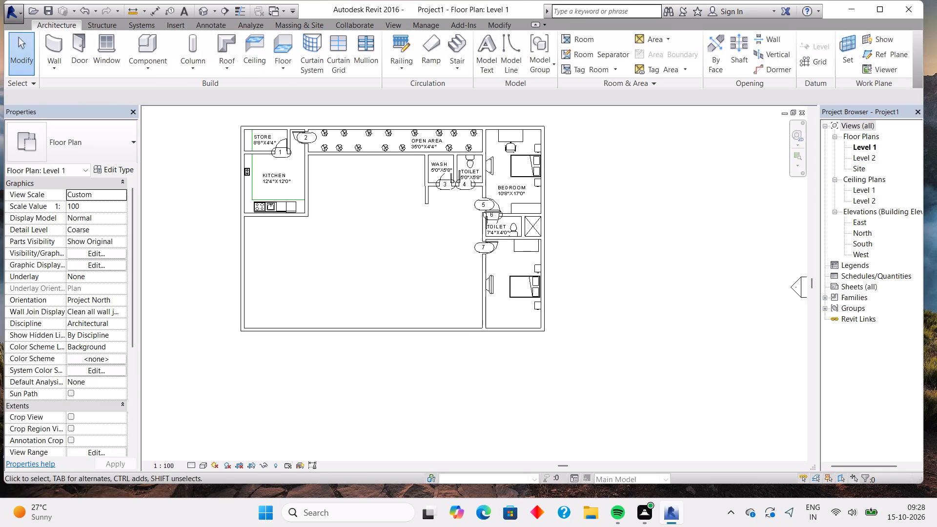
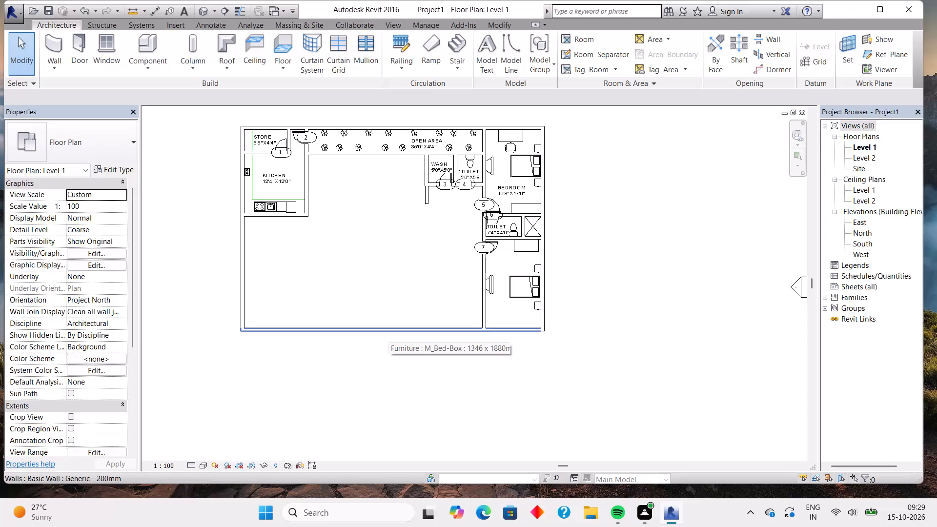
Add a bold two-line text label reading BEDROOM 10'8"X12'0" in the new bedroom, above the bed.
{"action": "scroll", "coordinate": [350, 246], "scroll_direction": "up", "scroll_amount": 5}
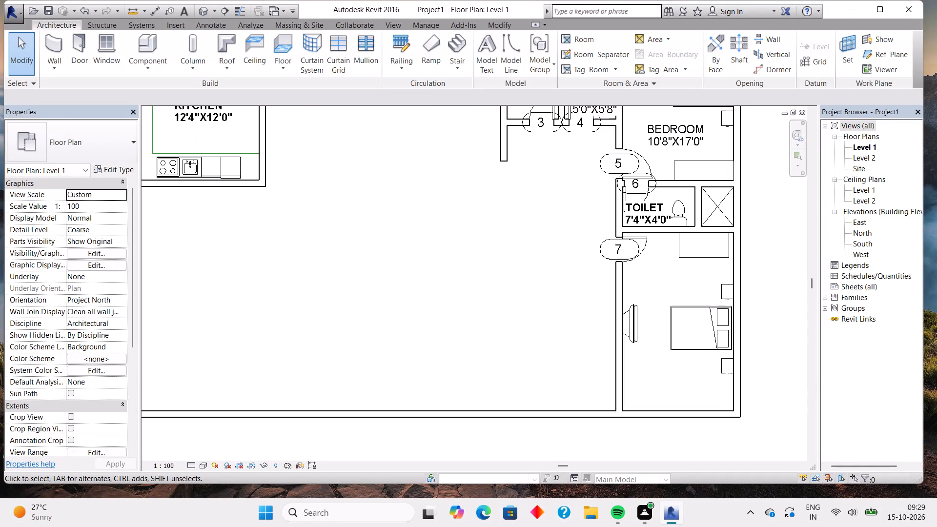
{"action": "scroll", "coordinate": [350, 246], "scroll_direction": "down", "scroll_amount": 2}
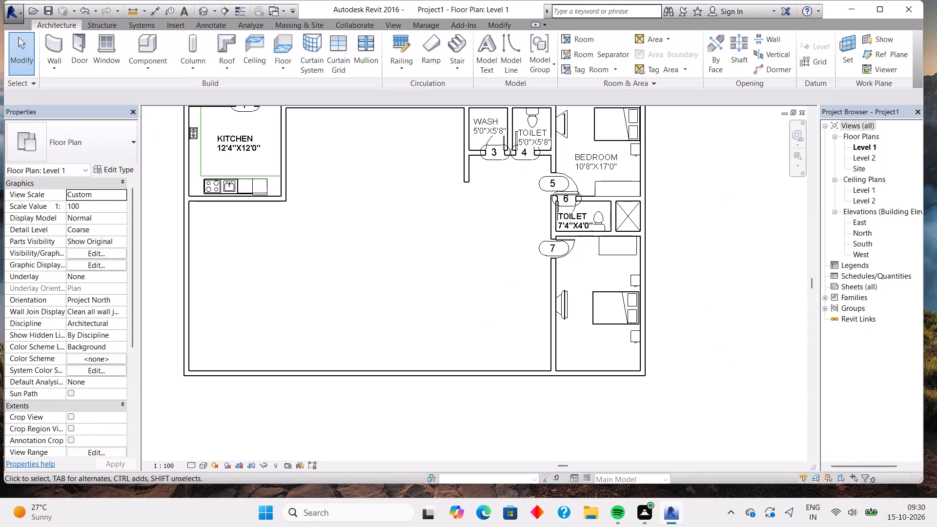
{"action": "left_click", "coordinate": [220, 26]}
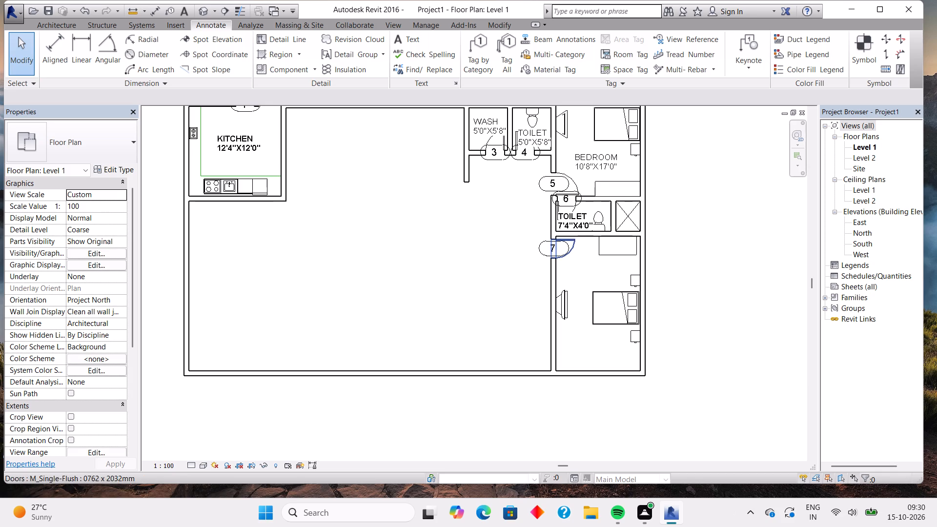
{"action": "left_click", "coordinate": [426, 36]}
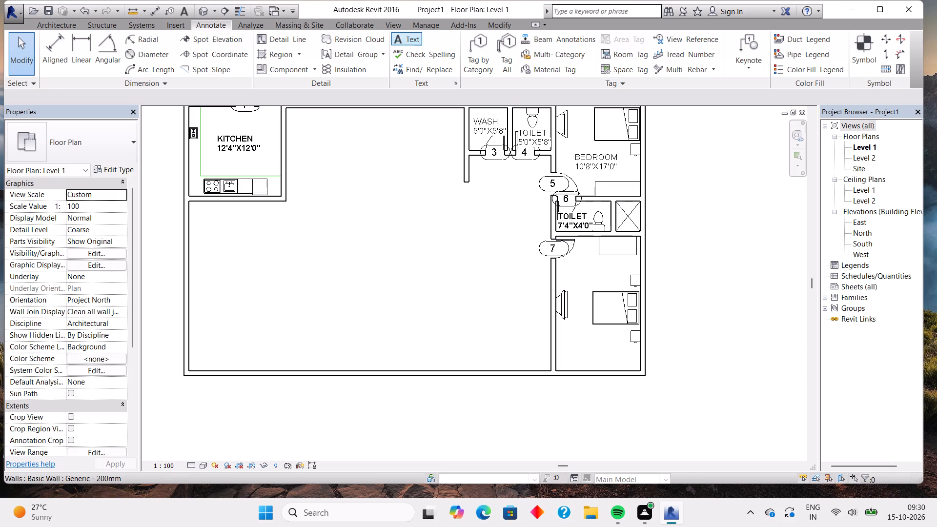
{"action": "left_click", "coordinate": [412, 43]}
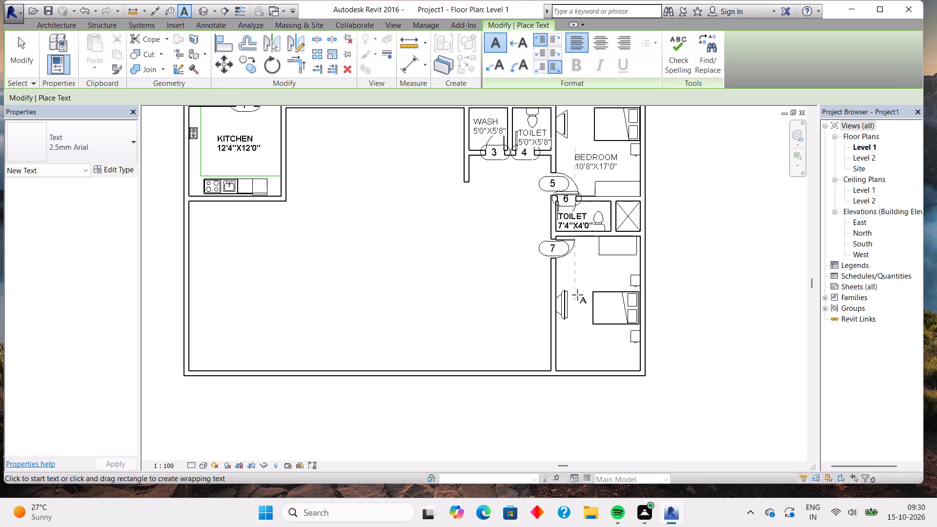
{"action": "left_click", "coordinate": [577, 274]}
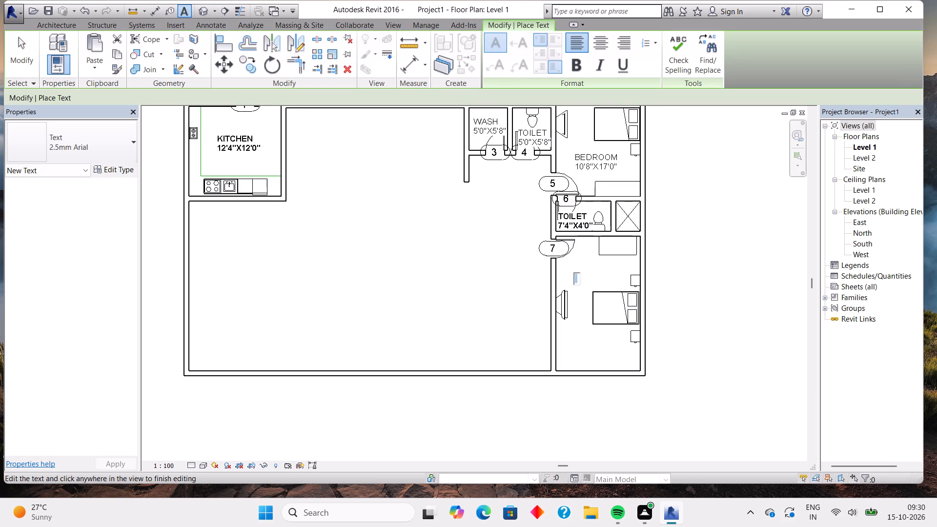
{"action": "left_click", "coordinate": [578, 67]}
{"action": "type", "text": "BEDROOM"}
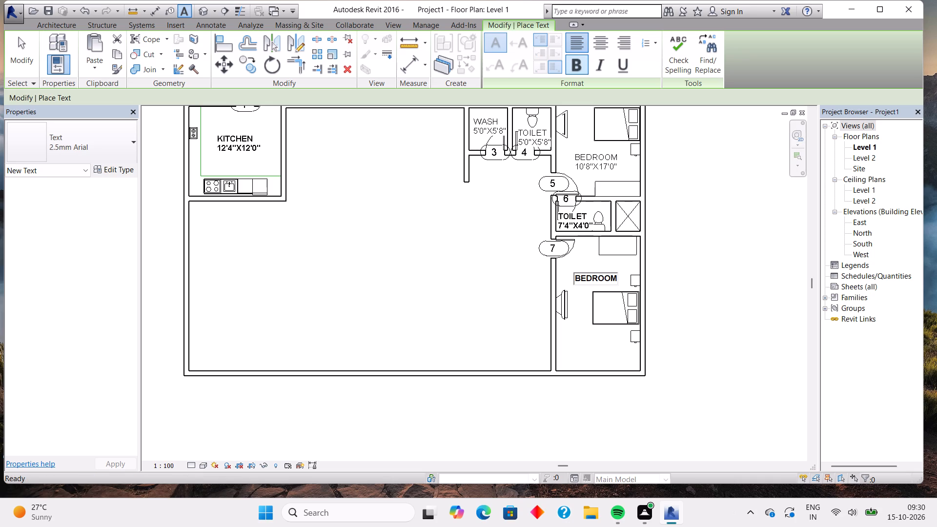
{"action": "key", "text": "Return"}
{"action": "type", "text": "10'8"}
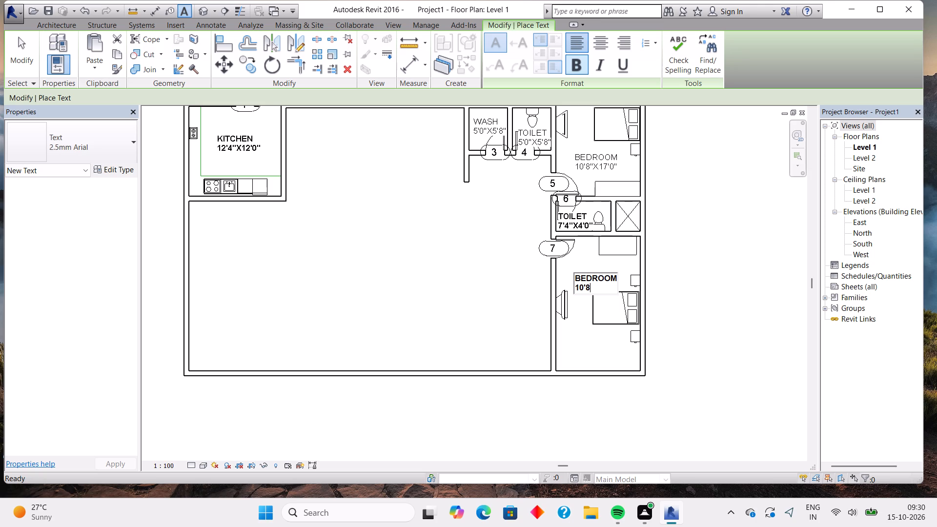
{"action": "key", "text": "shift+quotedbl"}
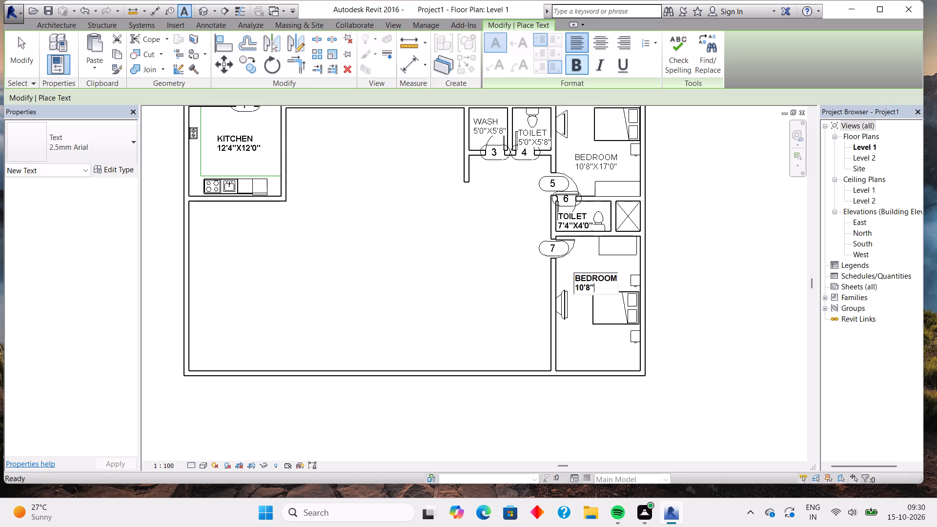
{"action": "key", "text": "x"}
{"action": "type", "text": "12"}
{"action": "key", "text": "shift+quotedbl"}
{"action": "key", "text": "0"}
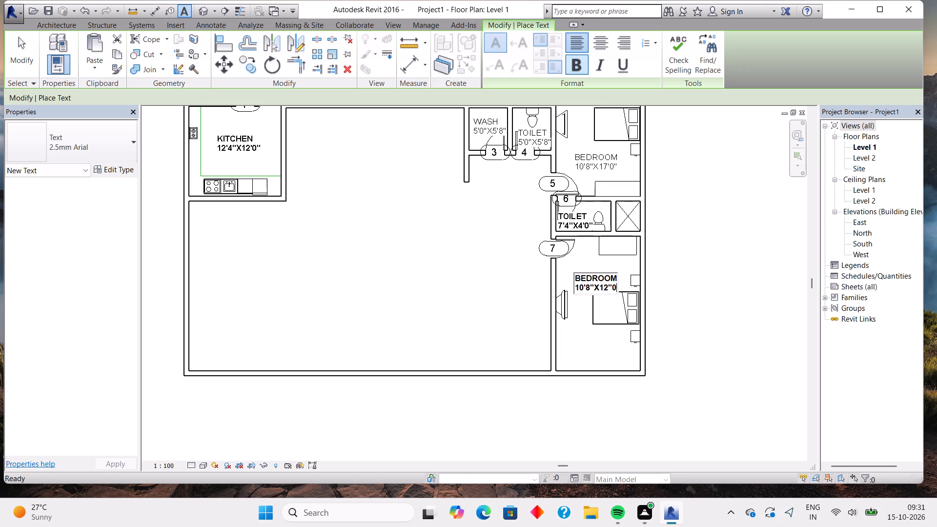
{"action": "key", "text": "BackSpace"}
{"action": "key", "text": "BackSpace"}
{"action": "type", "text": "'0"}
{"action": "key", "text": "shift+quotedbl"}
{"action": "left_click", "coordinate": [591, 343]}
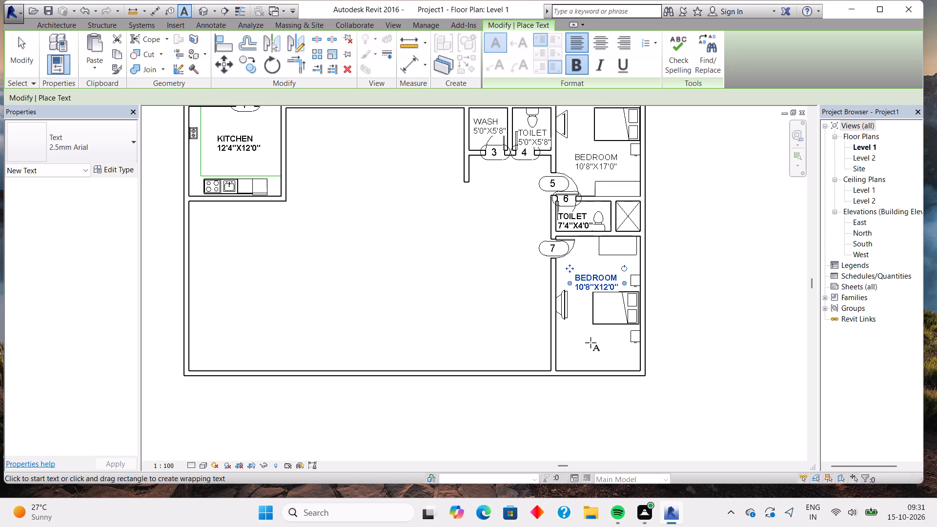
{"action": "left_click", "coordinate": [591, 343]}
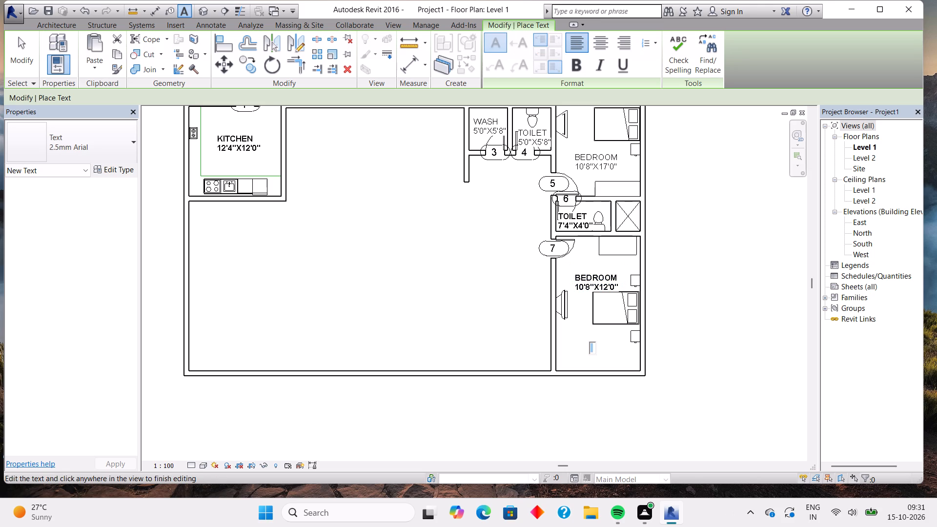
{"action": "key", "text": "Escape"}
{"action": "key", "text": "Escape"}
{"action": "key", "text": "Escape"}
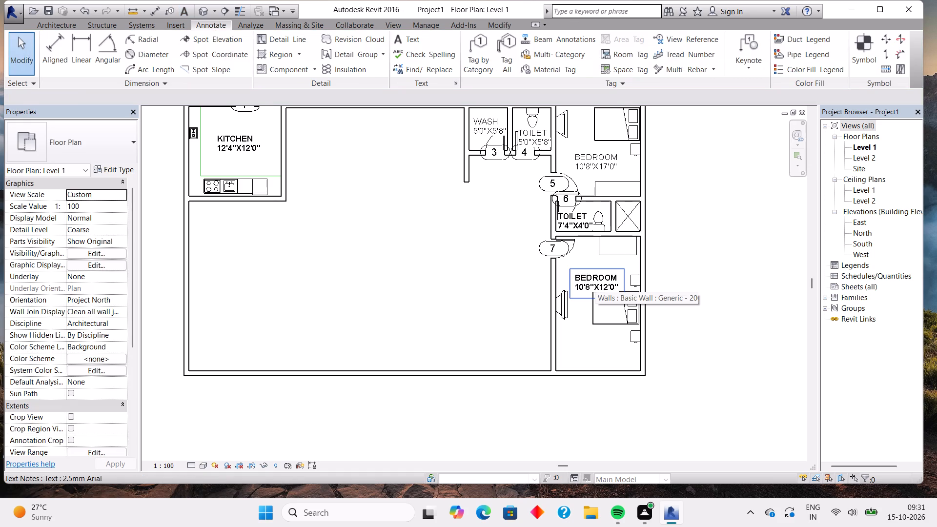
Nudge the new bedroom's label slightly upward, towards the desk.
{"action": "key", "text": "Up"}
{"action": "left_click", "coordinate": [595, 278]}
{"action": "key", "text": "Up"}
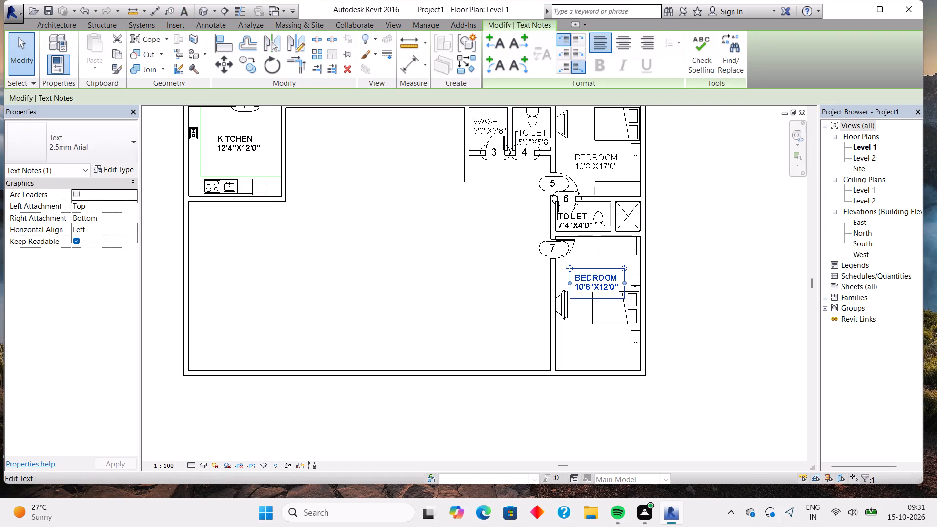
{"action": "key", "text": "Up"}
{"action": "key", "text": "Up"}
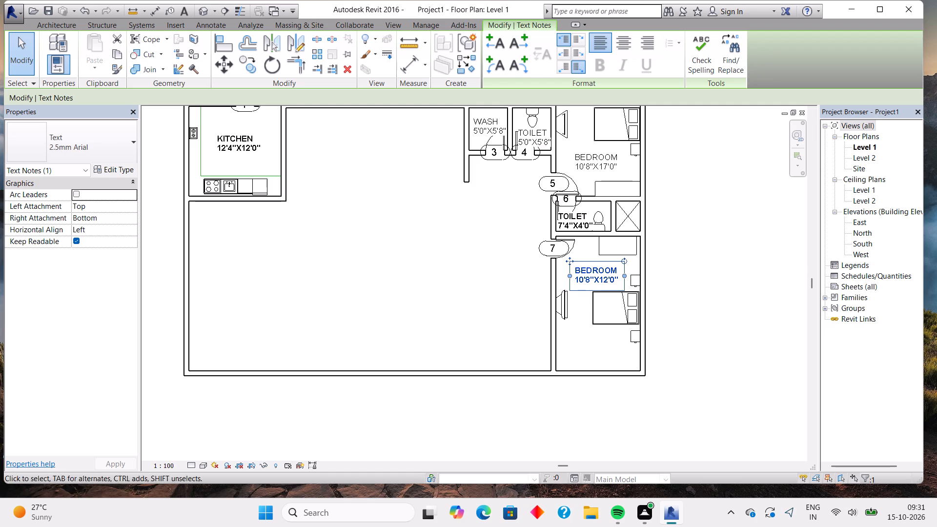
Move the file cabinet below the new bedroom's bed down to about 14' 4" below the upper wall's centreline.
{"action": "left_click_drag", "start_coordinate": [630, 335], "coordinate": [629, 348]}
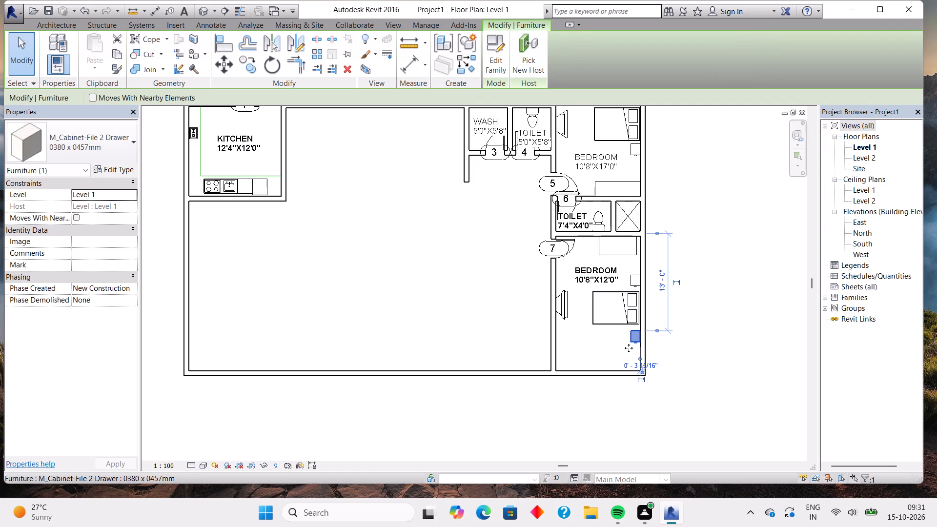
{"action": "left_click_drag", "start_coordinate": [629, 348], "coordinate": [629, 351]}
{"action": "key", "text": "Down"}
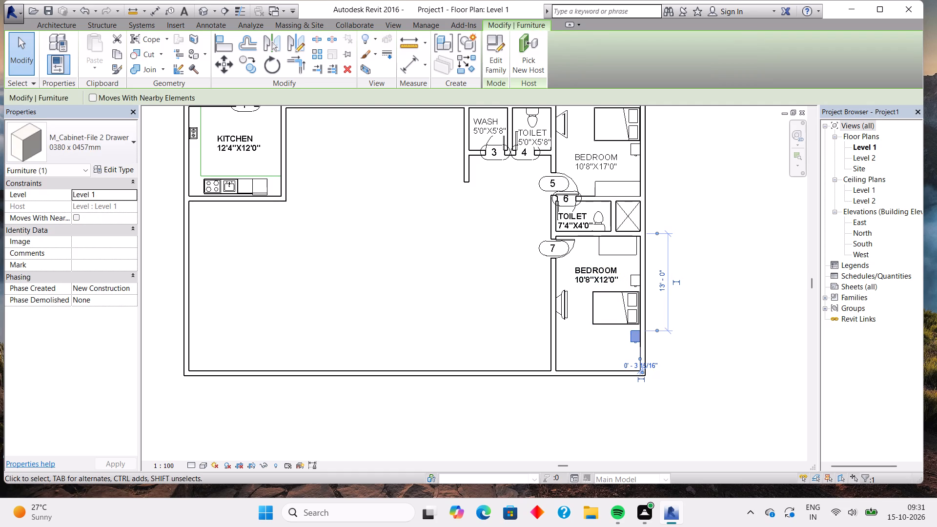
{"action": "key", "text": "Down"}
{"action": "key", "text": "Down"}
{"action": "key", "text": "Down"}
Shift the new bedroom's double bed down until its lower edge is about 5' 2" above the lower wall's centreline.
{"action": "left_click", "coordinate": [612, 311]}
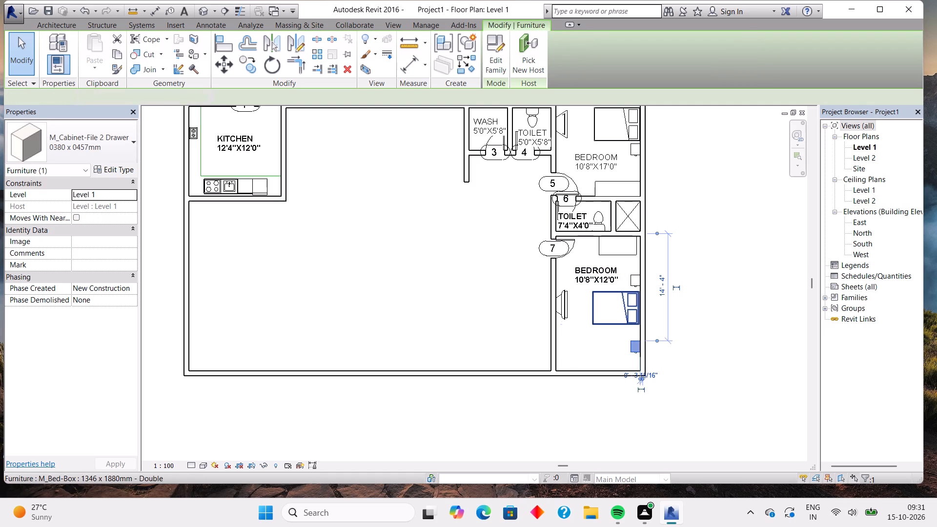
{"action": "key", "text": "Down"}
{"action": "key", "text": "Down"}
{"action": "key", "text": "Down"}
{"action": "key", "text": "Down"}
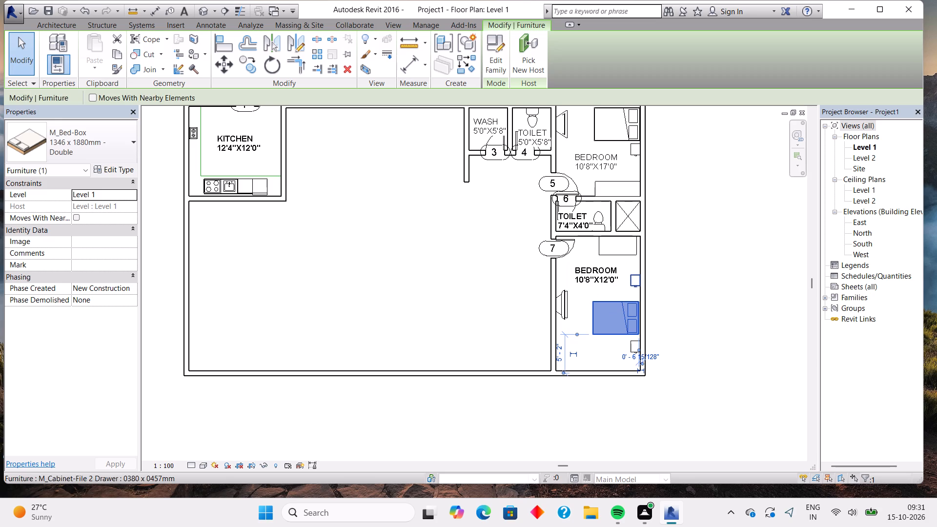
Move the file cabinet above the new bedroom's bed down to about 6' 2" below the upper wall's centreline.
{"action": "left_click", "coordinate": [628, 288]}
{"action": "key", "text": "Down"}
{"action": "key", "text": "Down"}
{"action": "key", "text": "Down"}
{"action": "key", "text": "Up"}
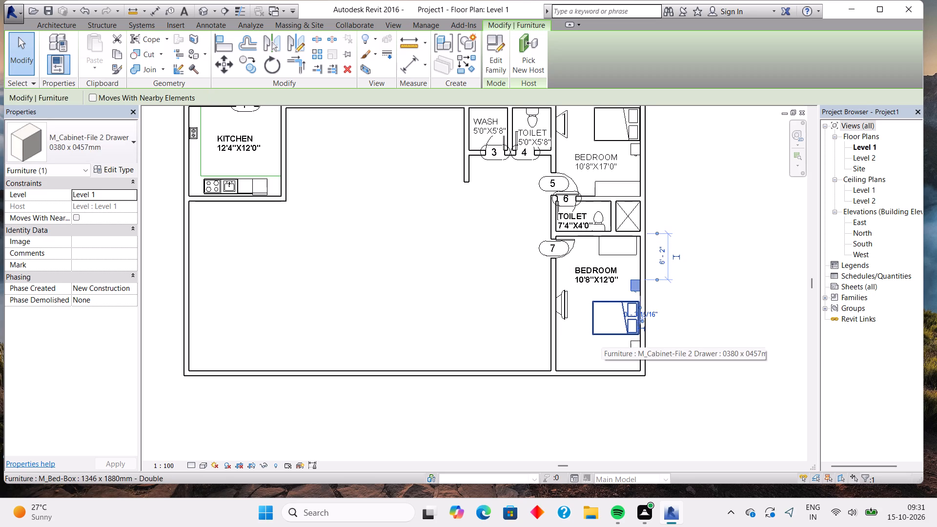
Nudge the file cabinet below the new bedroom's bed slightly further down along the outer wall.
{"action": "left_click", "coordinate": [633, 345]}
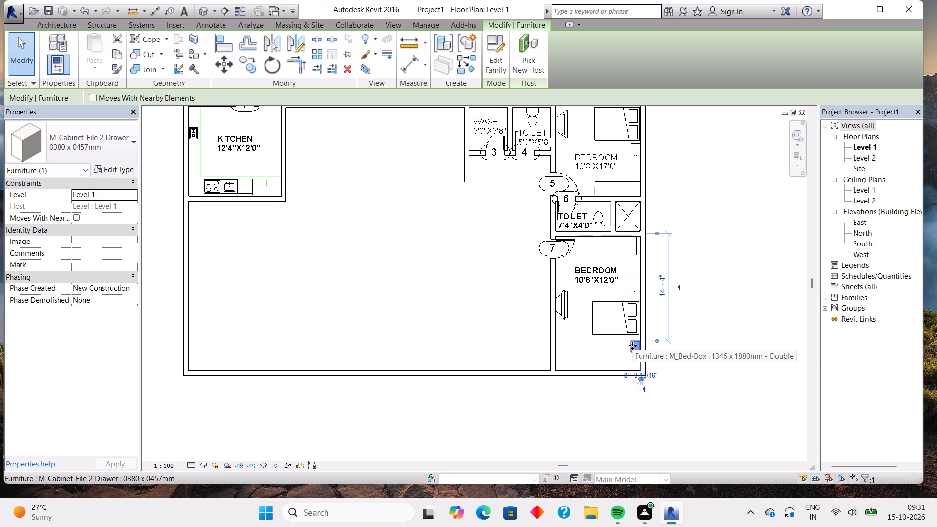
{"action": "key", "text": "Down"}
{"action": "key", "text": "Escape"}
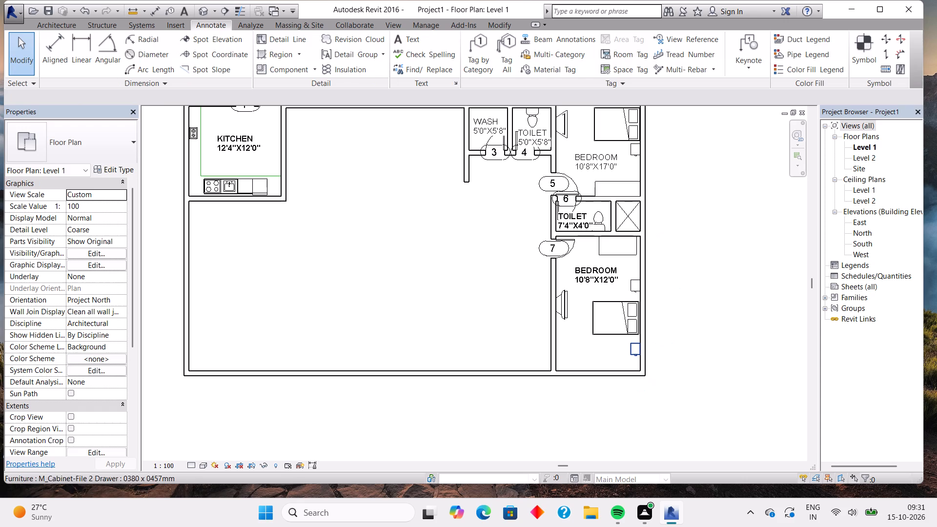
Nudge the new bedroom's label slightly to the right.
{"action": "left_click", "coordinate": [604, 270]}
{"action": "key", "text": "Right"}
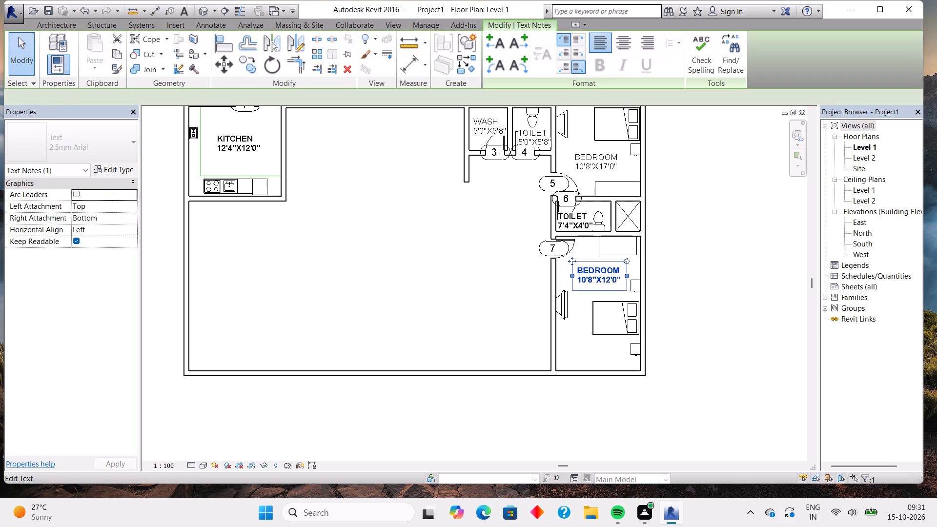
{"action": "key", "text": "Escape"}
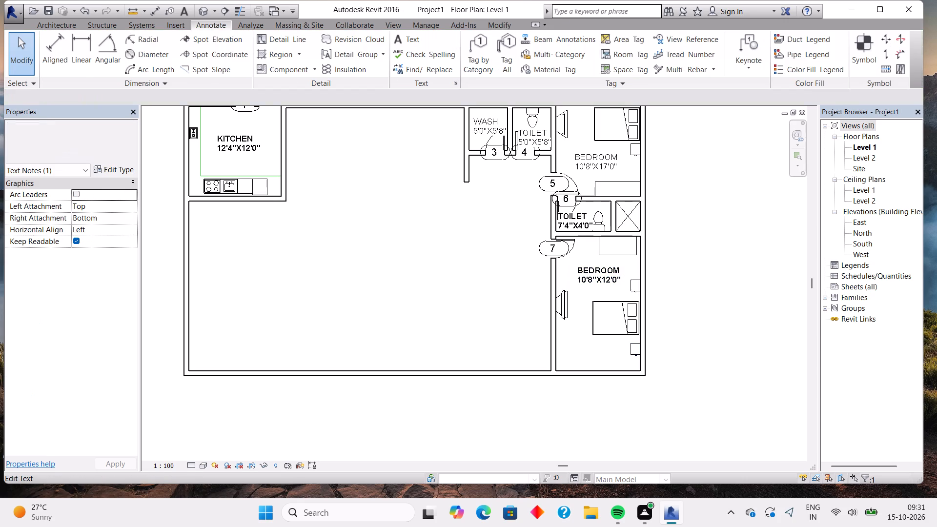
Review the overall floor plan, from the kitchen and open area to the new bedroom and the large unfurnished space beside it.
{"action": "scroll", "coordinate": [451, 278], "scroll_direction": "down", "scroll_amount": 6}
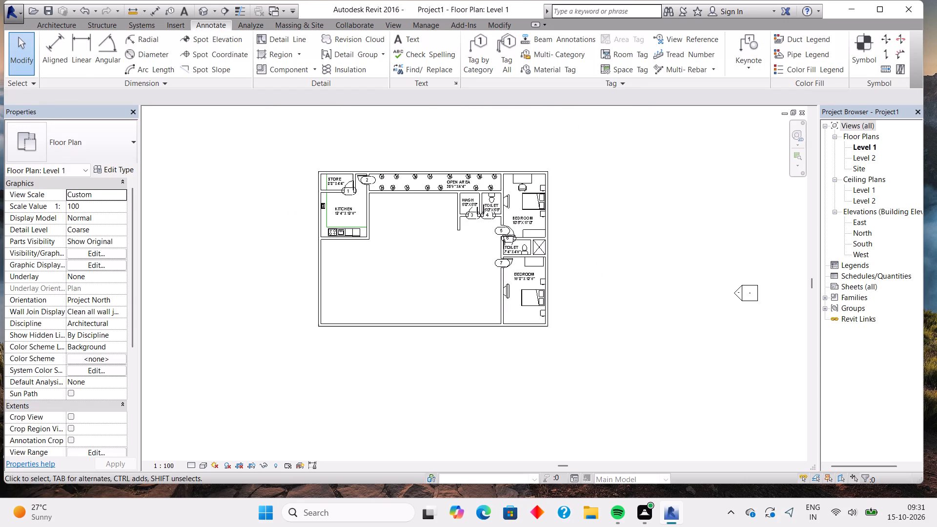
{"action": "scroll", "coordinate": [451, 278], "scroll_direction": "down", "scroll_amount": 1}
{"action": "scroll", "coordinate": [451, 278], "scroll_direction": "up", "scroll_amount": 10}
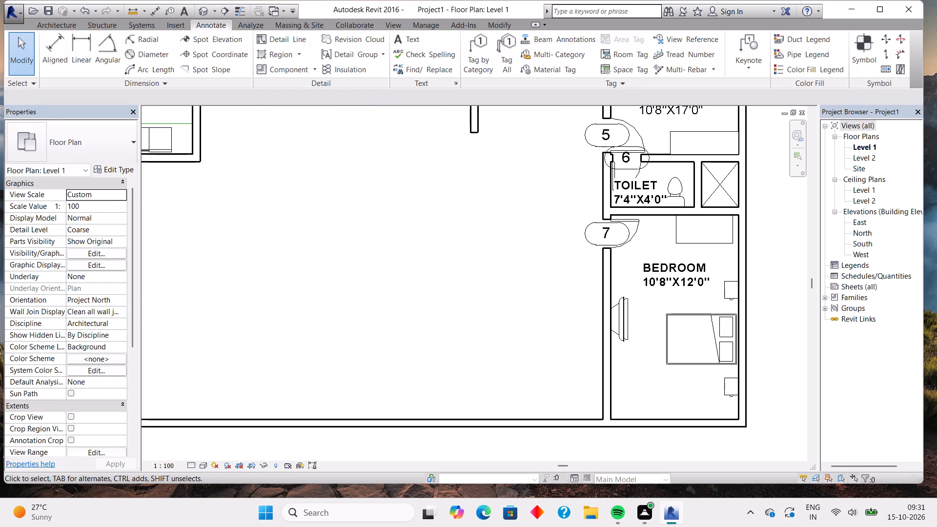
{"action": "middle_click_drag", "start_coordinate": [485, 232], "coordinate": [428, 312]}
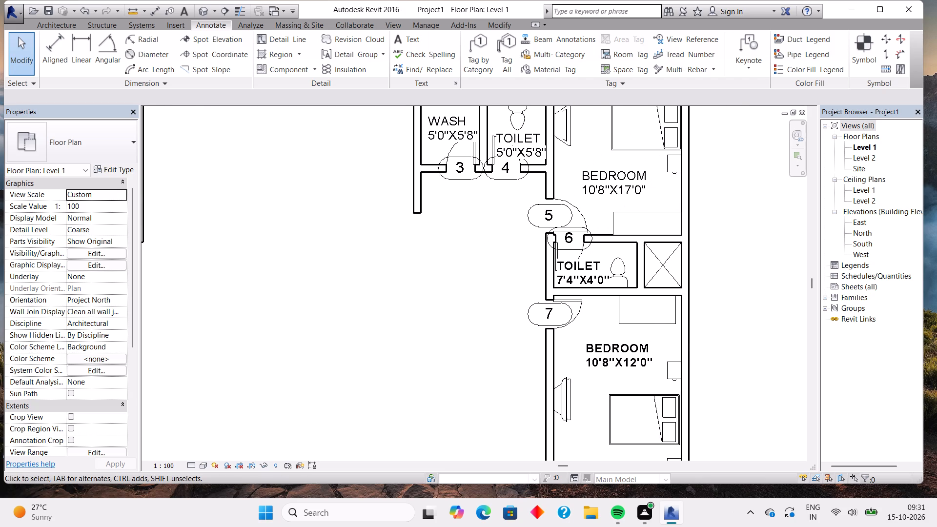
{"action": "middle_click_drag", "start_coordinate": [477, 256], "coordinate": [503, 270]}
{"action": "scroll", "coordinate": [503, 270], "scroll_direction": "down", "scroll_amount": 2}
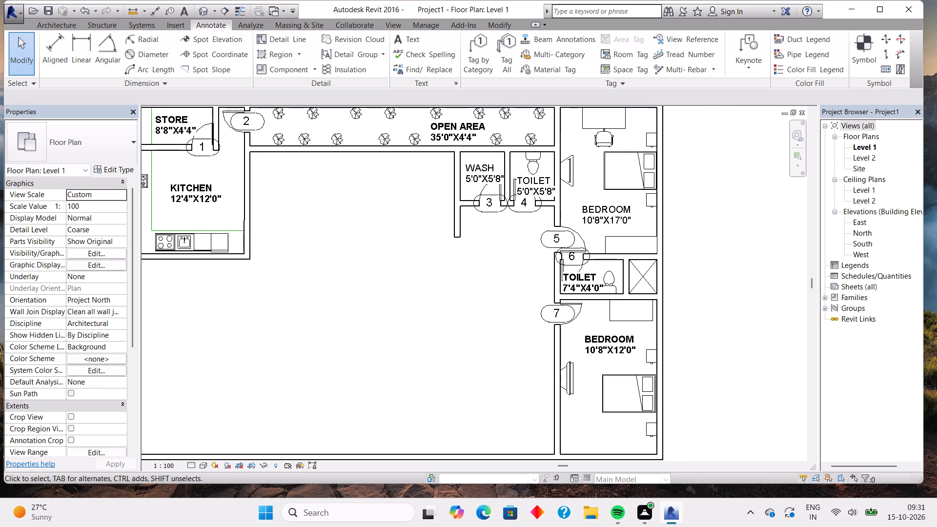
{"action": "middle_click_drag", "start_coordinate": [439, 289], "coordinate": [518, 330]}
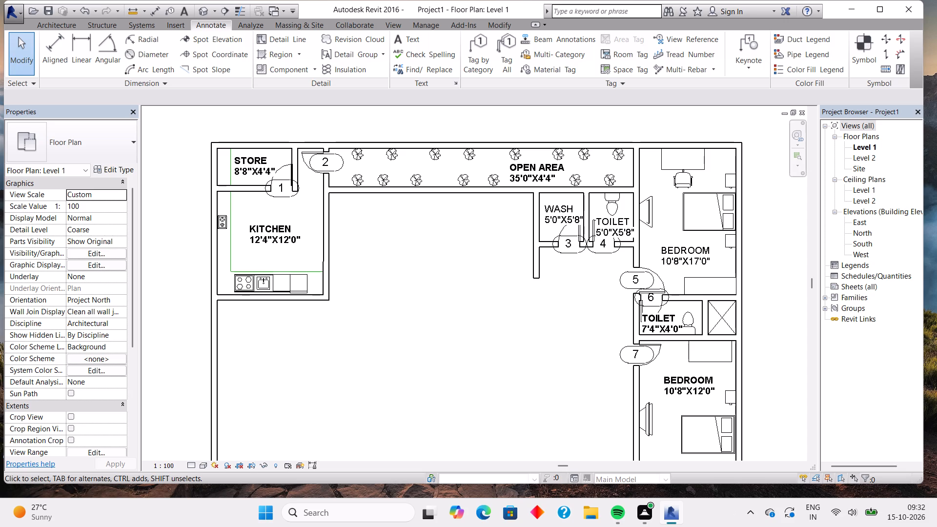
{"action": "middle_click_drag", "start_coordinate": [547, 393], "coordinate": [497, 245]}
{"action": "scroll", "coordinate": [547, 393], "scroll_direction": "up", "scroll_amount": 1}
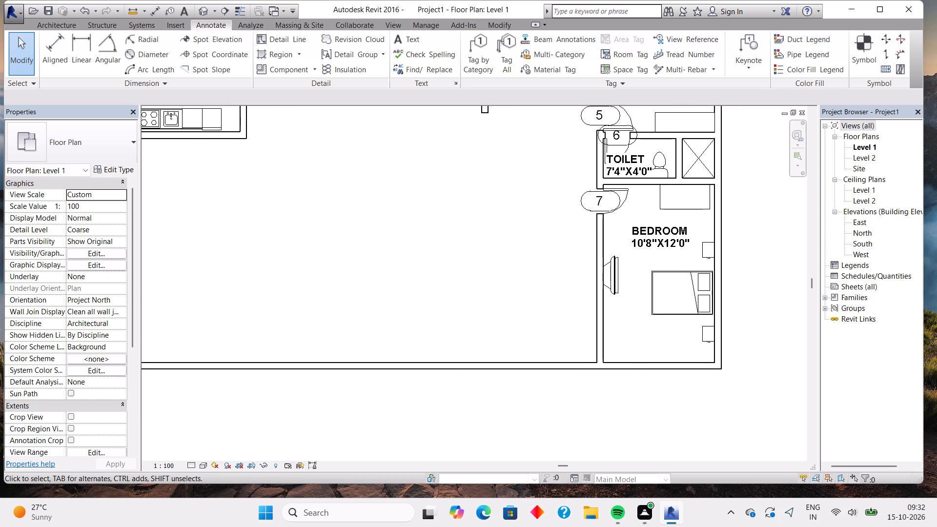
{"action": "left_click", "coordinate": [64, 28]}
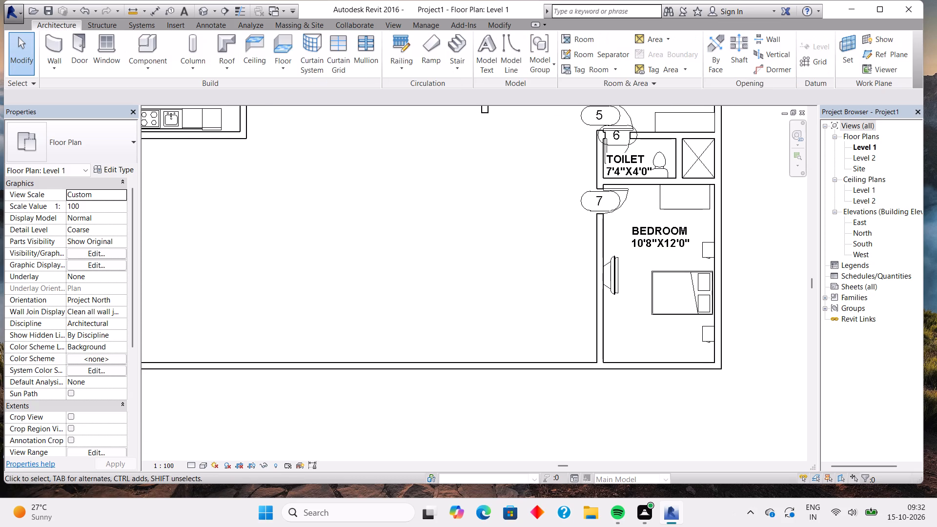
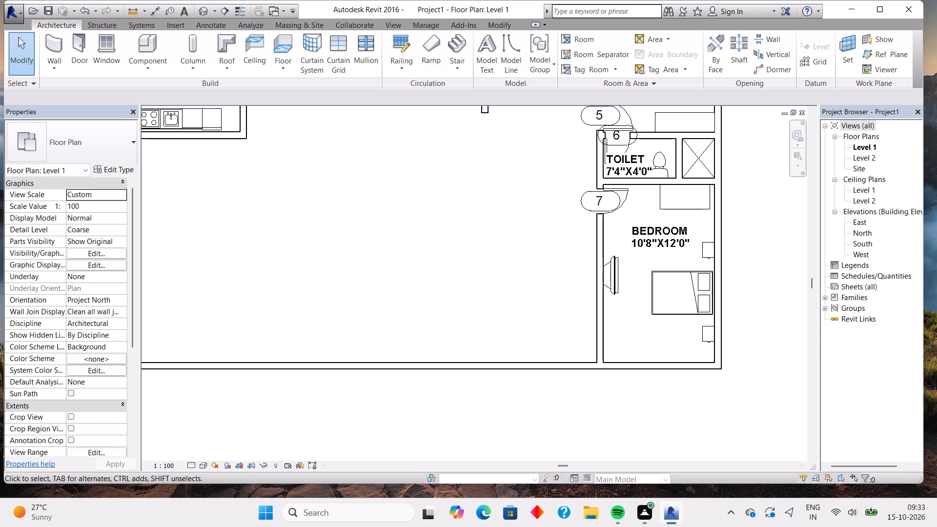
Draw Generic - 200mm walls enclosing a small room beside the lower bedroom's partition, about 4' 0" by 8' 8" between centrelines, against the bottom outer wall.
{"action": "middle_click_drag", "start_coordinate": [482, 266], "coordinate": [499, 360]}
{"action": "middle_click_drag", "start_coordinate": [511, 332], "coordinate": [520, 318]}
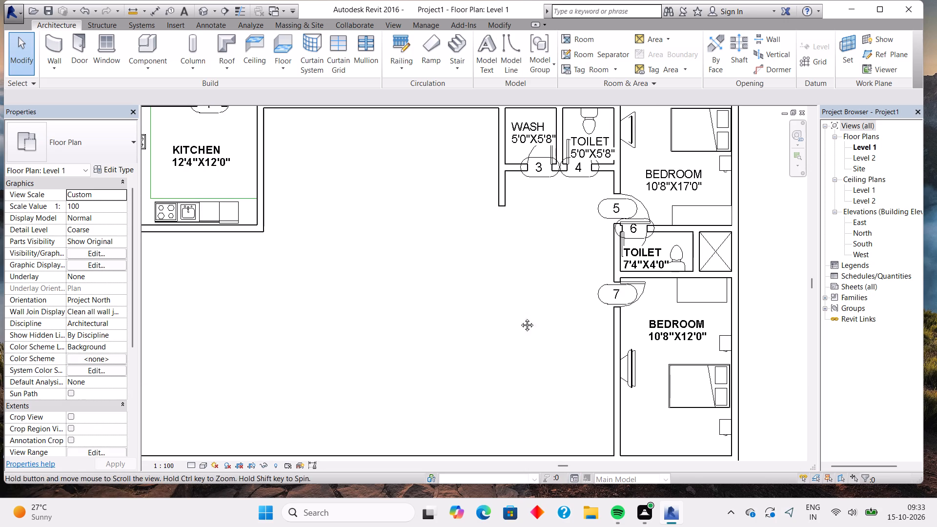
{"action": "middle_click_drag", "start_coordinate": [520, 318], "coordinate": [540, 291]}
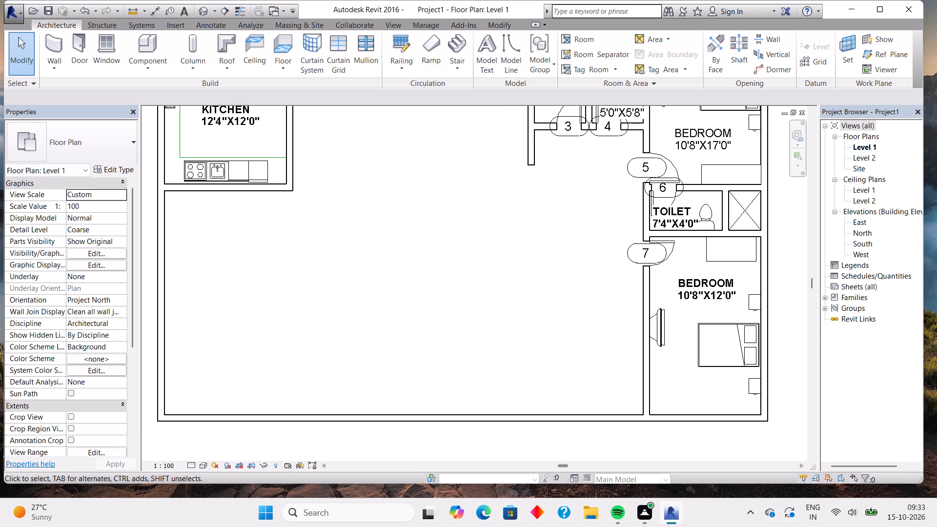
{"action": "left_click", "coordinate": [54, 39]}
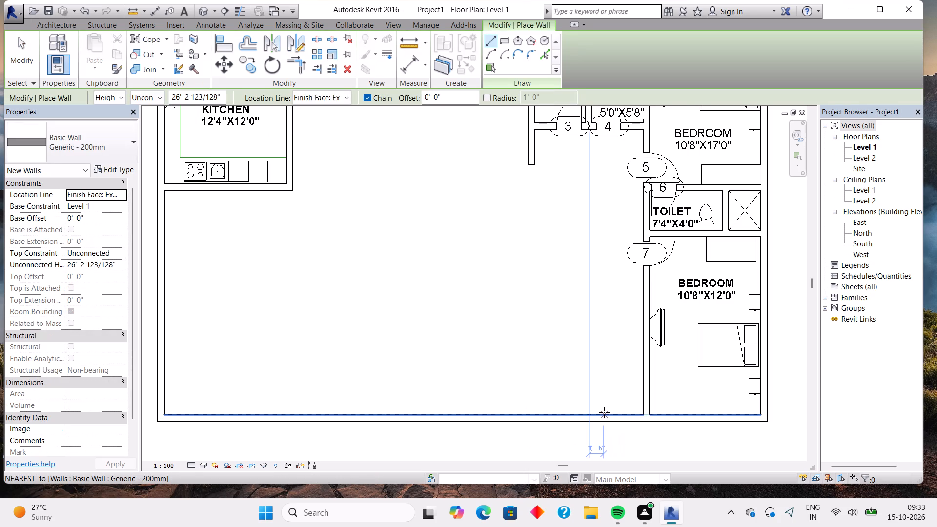
{"action": "left_click", "coordinate": [604, 412]}
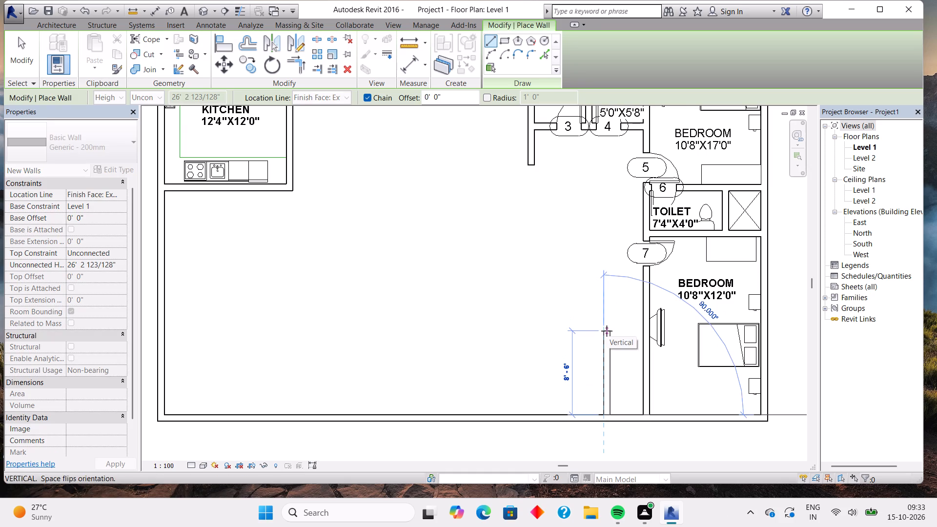
{"action": "scroll", "coordinate": [607, 331], "scroll_direction": "up", "scroll_amount": 2}
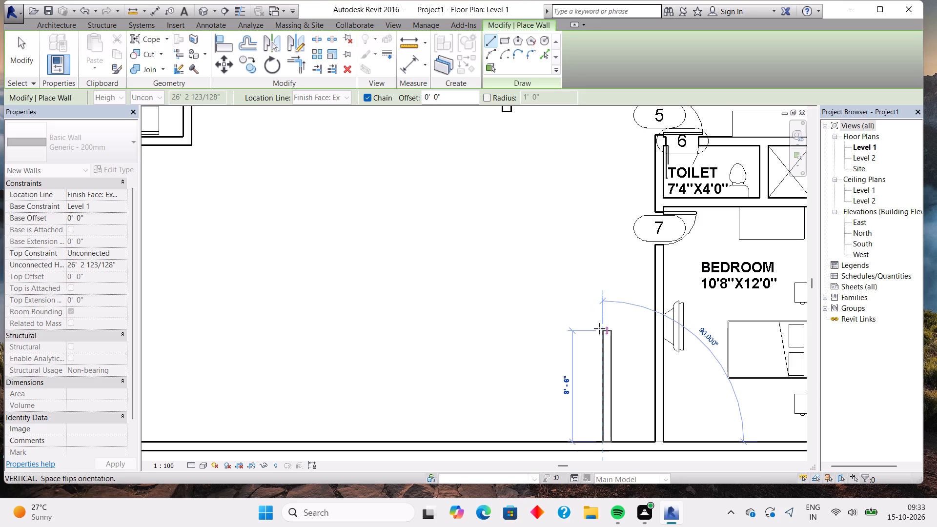
{"action": "scroll", "coordinate": [604, 327], "scroll_direction": "up", "scroll_amount": 4}
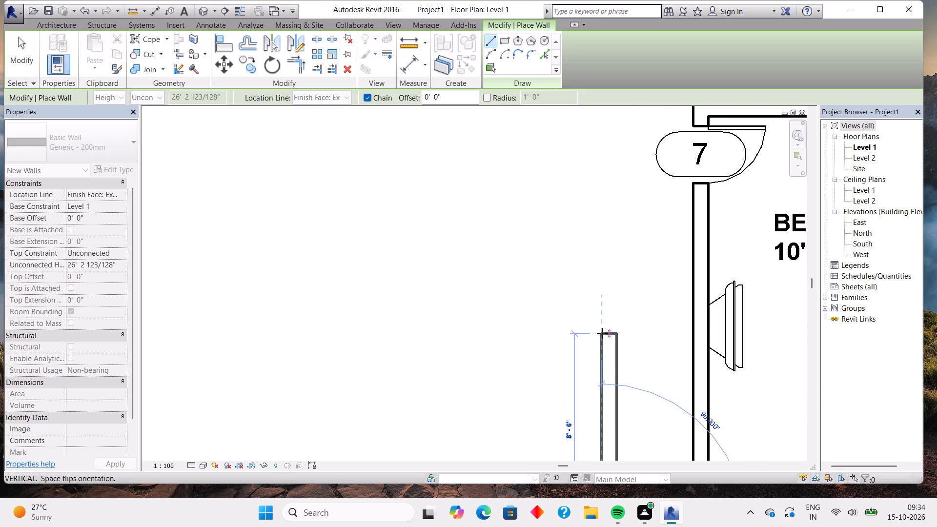
{"action": "left_click", "coordinate": [604, 329]}
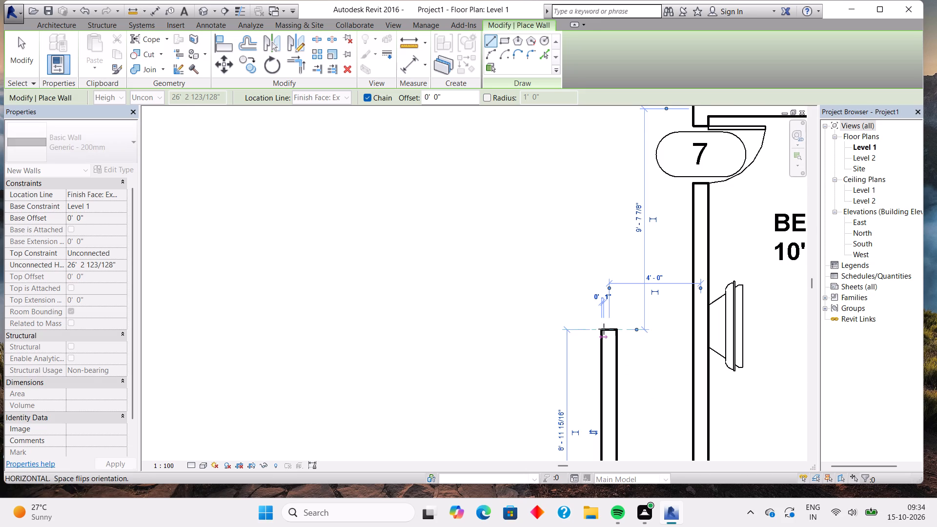
{"action": "scroll", "coordinate": [604, 329], "scroll_direction": "down", "scroll_amount": 7}
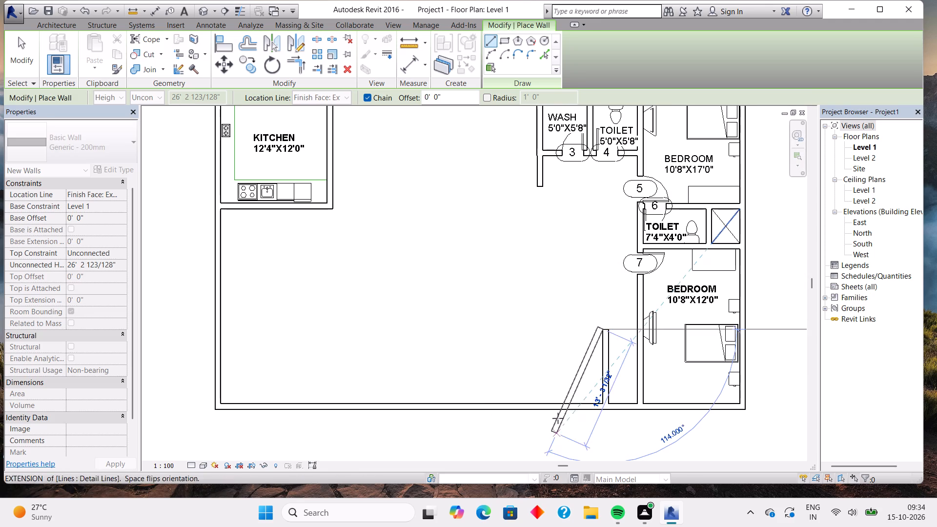
{"action": "left_click", "coordinate": [633, 331]}
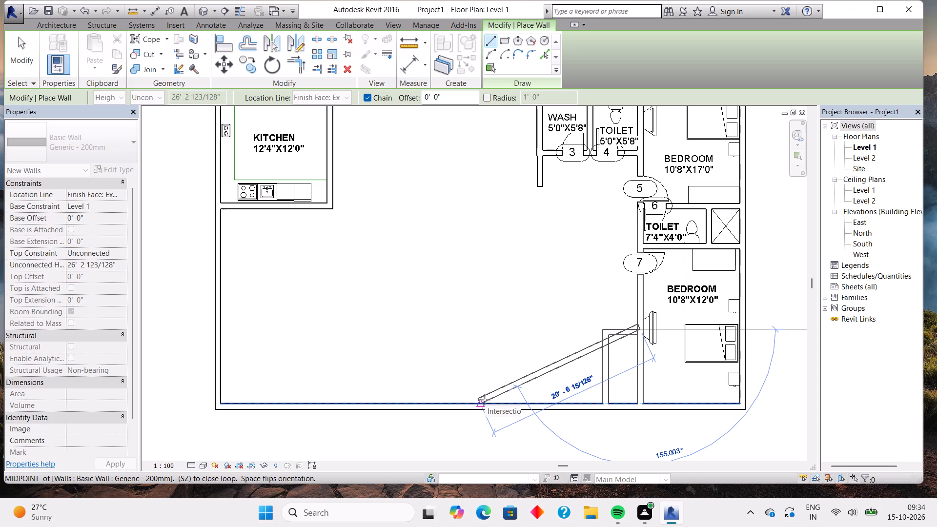
{"action": "key", "text": "Escape"}
{"action": "scroll", "coordinate": [517, 395], "scroll_direction": "up", "scroll_amount": 5}
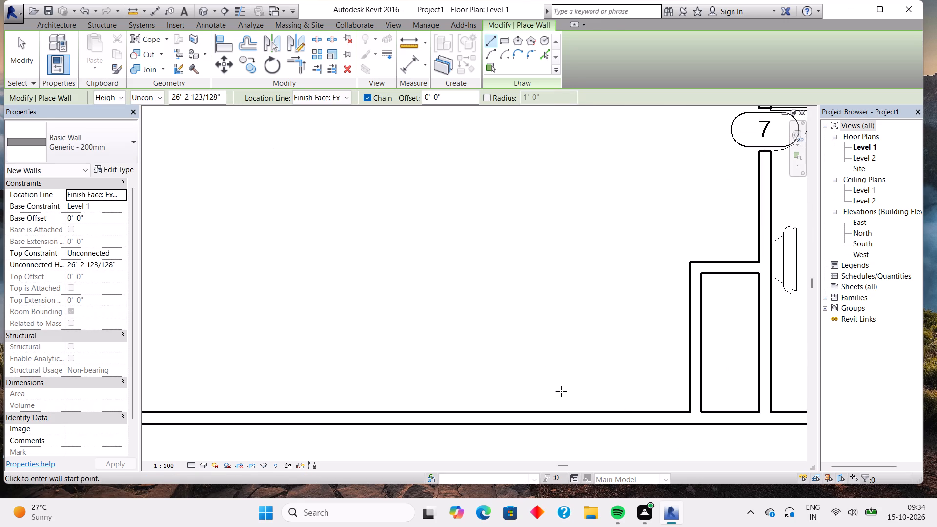
{"action": "key", "text": "Escape"}
Measure the small room's clear width between its new side wall and the bedroom partition.
{"action": "left_click", "coordinate": [698, 361]}
{"action": "key", "text": "Escape"}
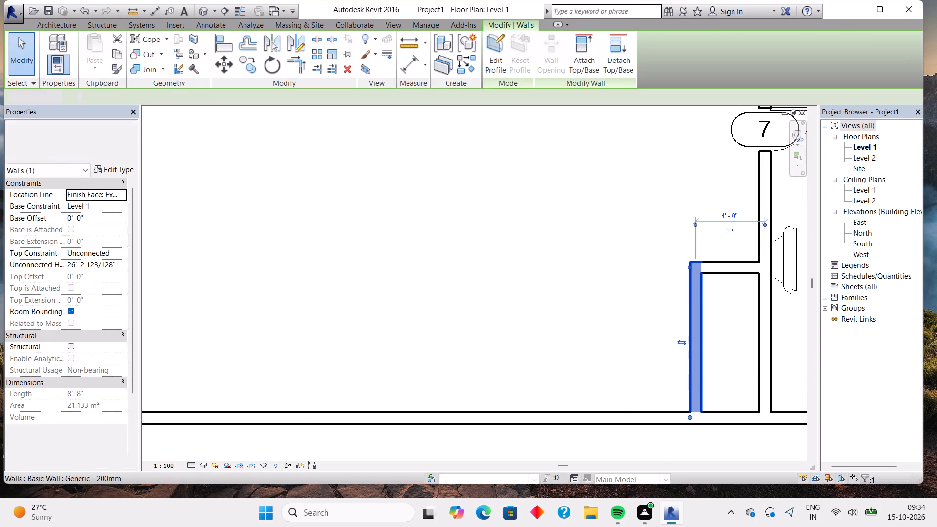
{"action": "left_click", "coordinate": [64, 45]}
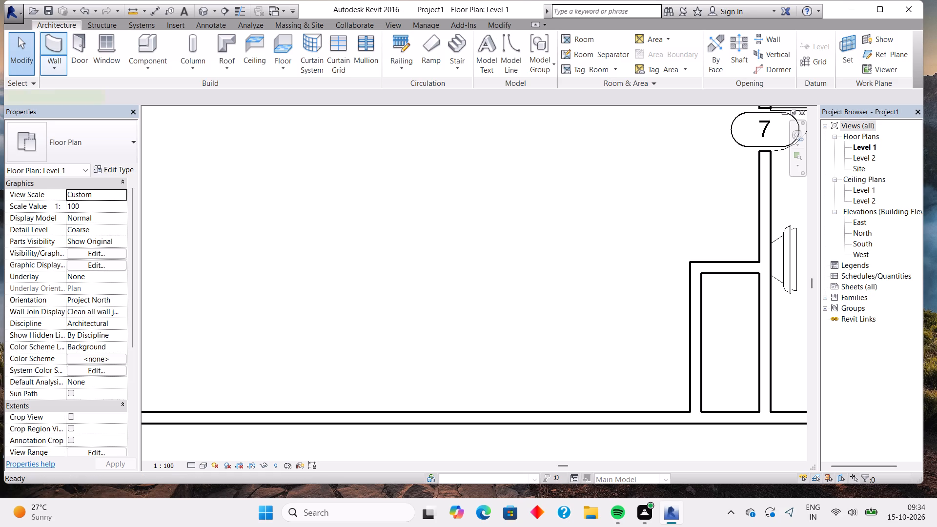
{"action": "left_click", "coordinate": [410, 67]}
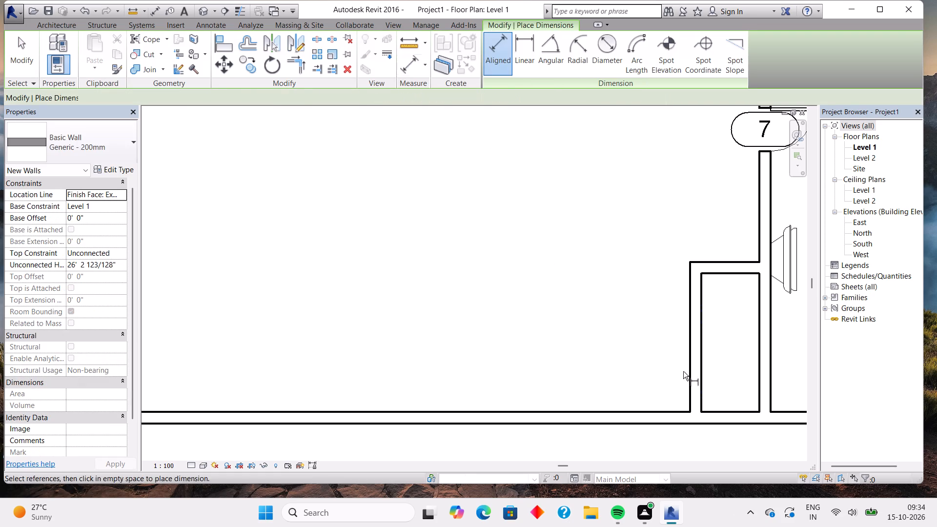
{"action": "left_click", "coordinate": [701, 330]}
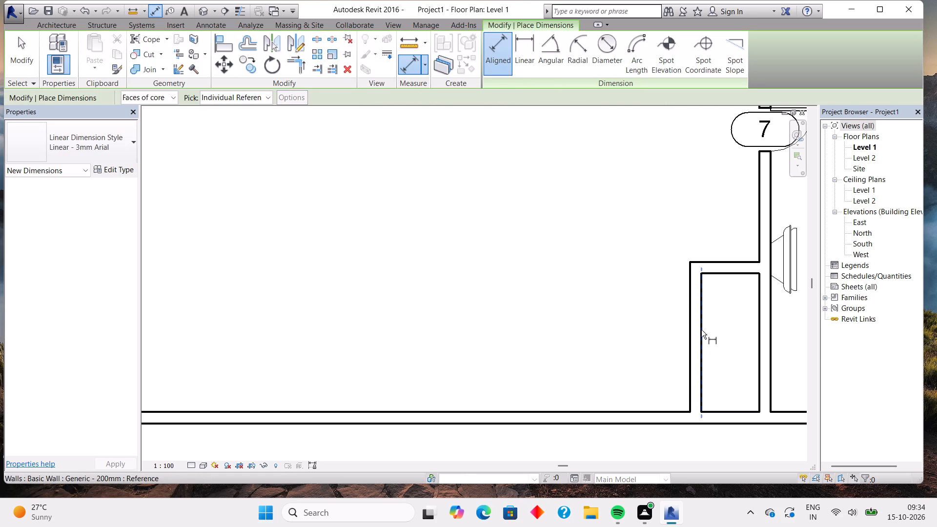
{"action": "left_click", "coordinate": [760, 327]}
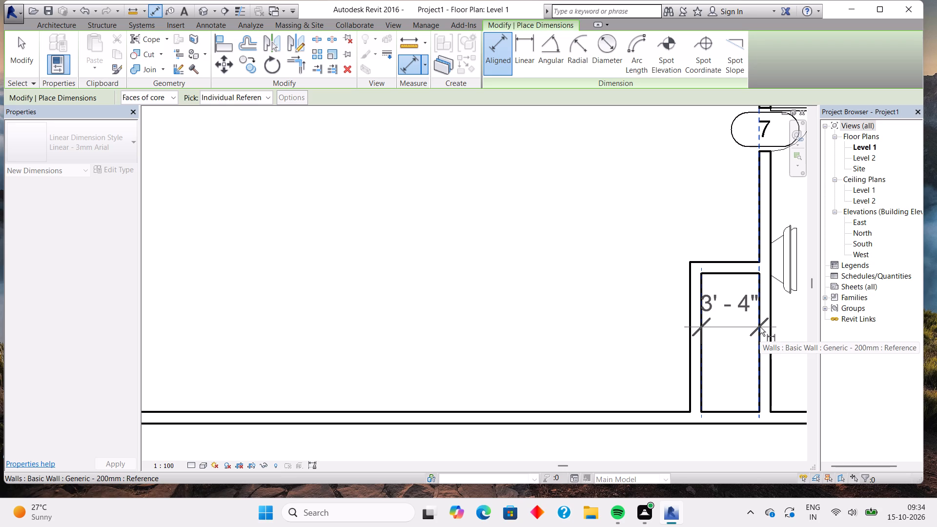
{"action": "key", "text": "Escape"}
{"action": "key", "text": "Escape"}
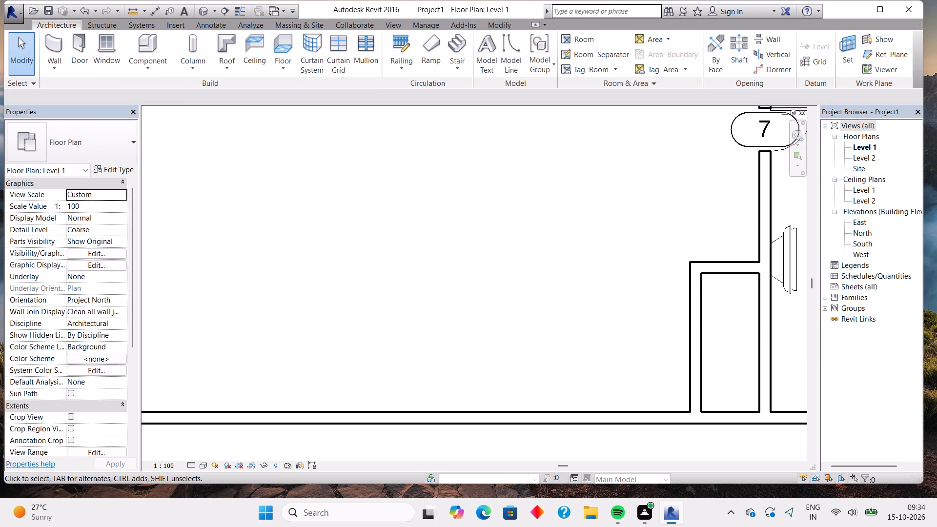
Nudge the small room's left wall outward by about 6" to widen the room to about 3' 10" clear.
{"action": "left_click", "coordinate": [706, 330]}
{"action": "key", "text": "Left"}
{"action": "key", "text": "Left"}
{"action": "key", "text": "Left"}
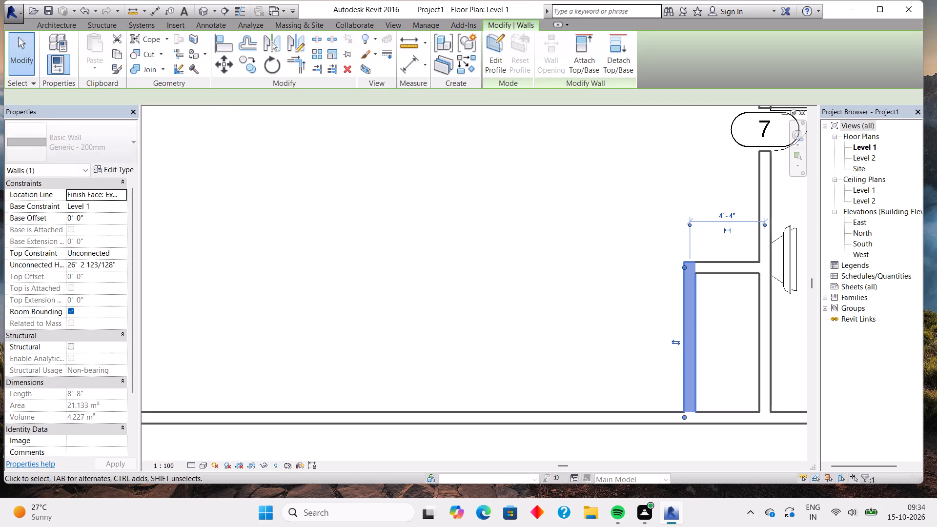
{"action": "key", "text": "Escape"}
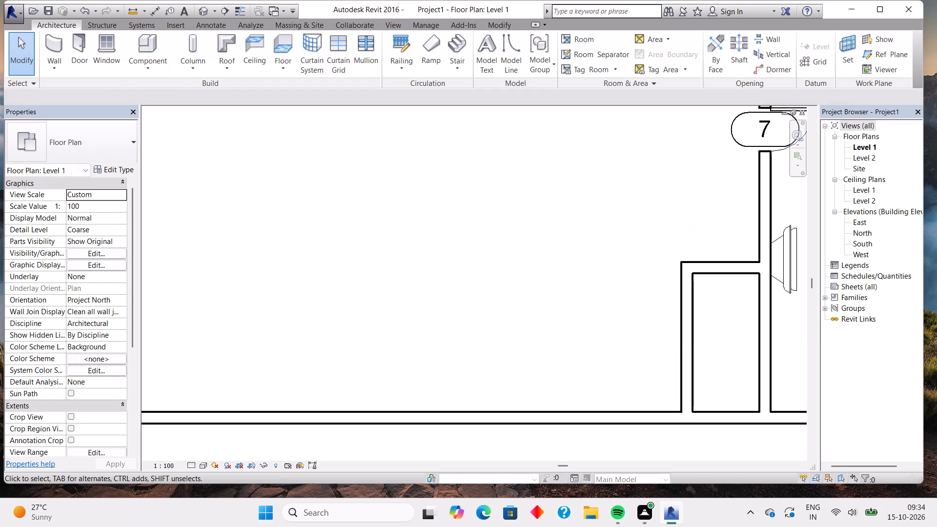
Measure the widened small room's clear width between its side walls.
{"action": "left_click", "coordinate": [55, 42]}
{"action": "left_click", "coordinate": [410, 60]}
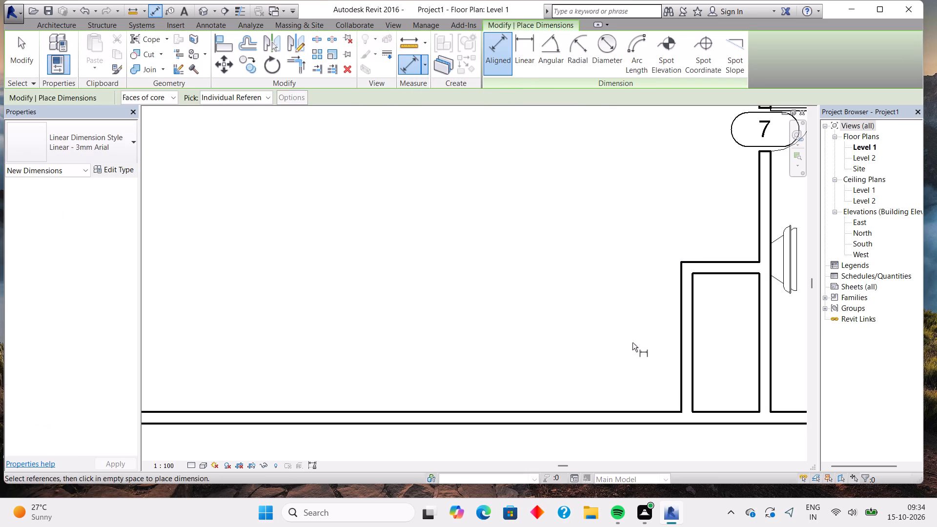
{"action": "left_click", "coordinate": [692, 331]}
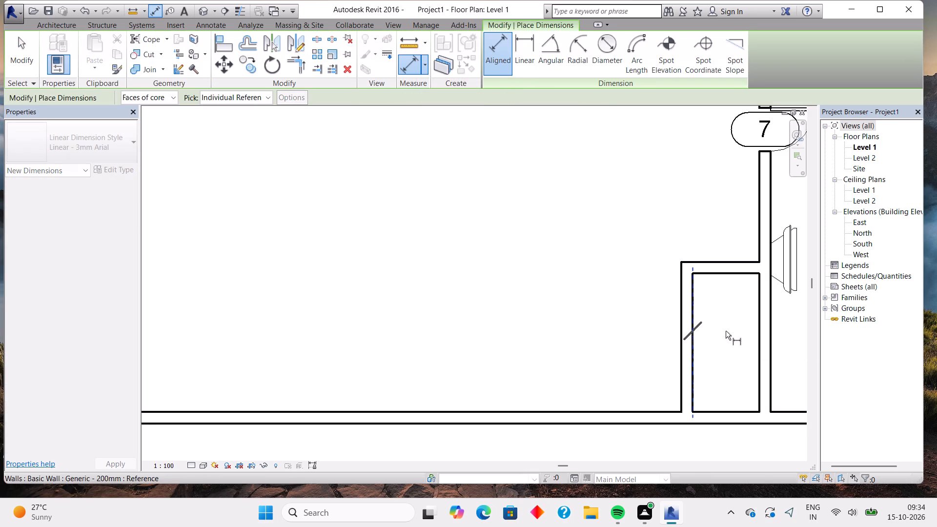
{"action": "left_click", "coordinate": [759, 324]}
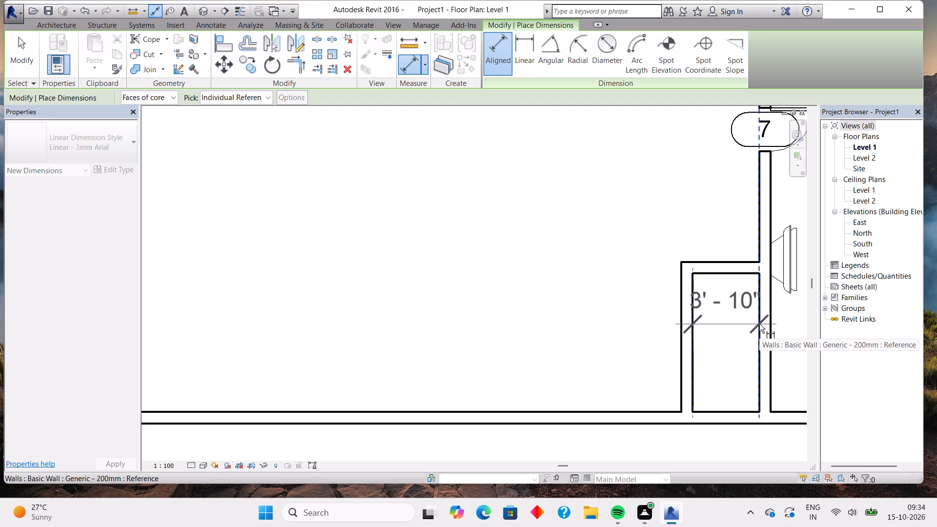
{"action": "key", "text": "Escape"}
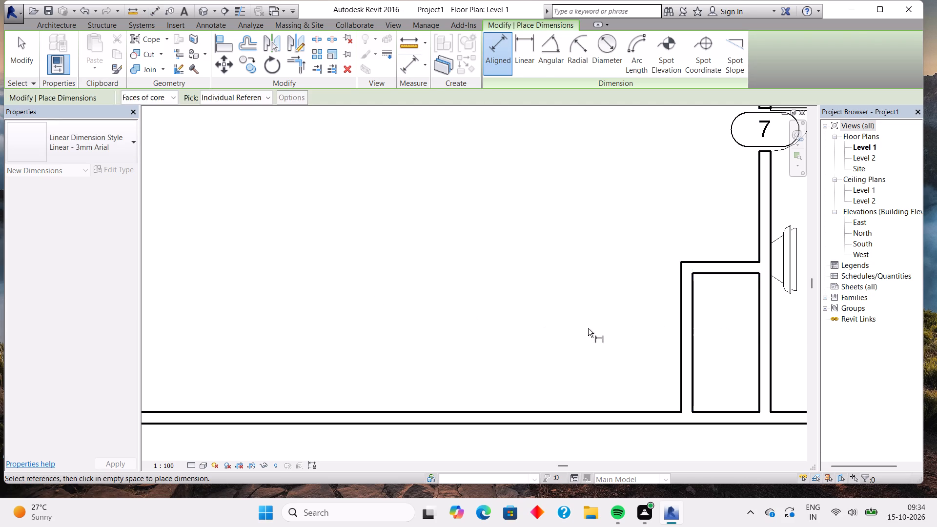
{"action": "key", "text": "Escape"}
Nudge the small room's left wall slightly further out, to about 4' 8" from the bedroom partition between centrelines.
{"action": "left_click", "coordinate": [690, 336]}
{"action": "key", "text": "Left"}
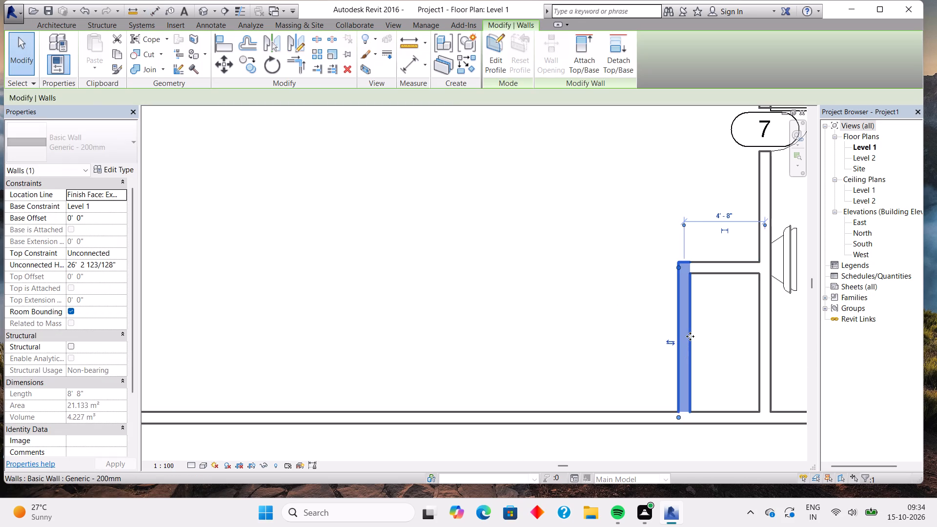
{"action": "key", "text": "Escape"}
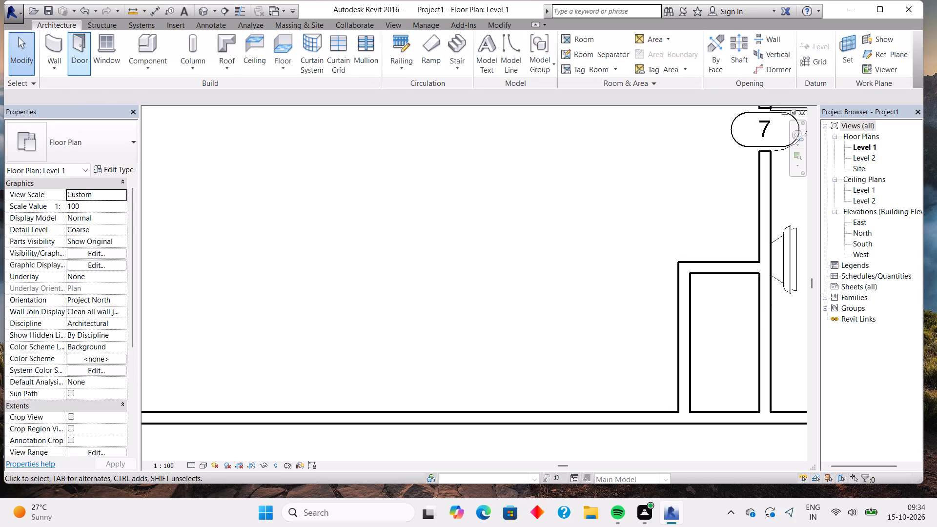
Measure the small room's clear width and its clear length down to the bottom outer wall.
{"action": "left_click", "coordinate": [61, 44]}
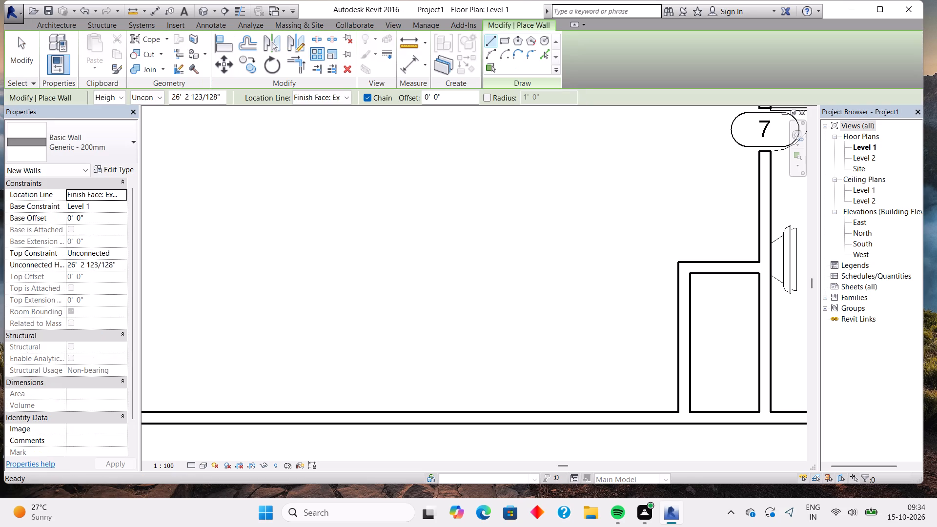
{"action": "left_click", "coordinate": [403, 63]}
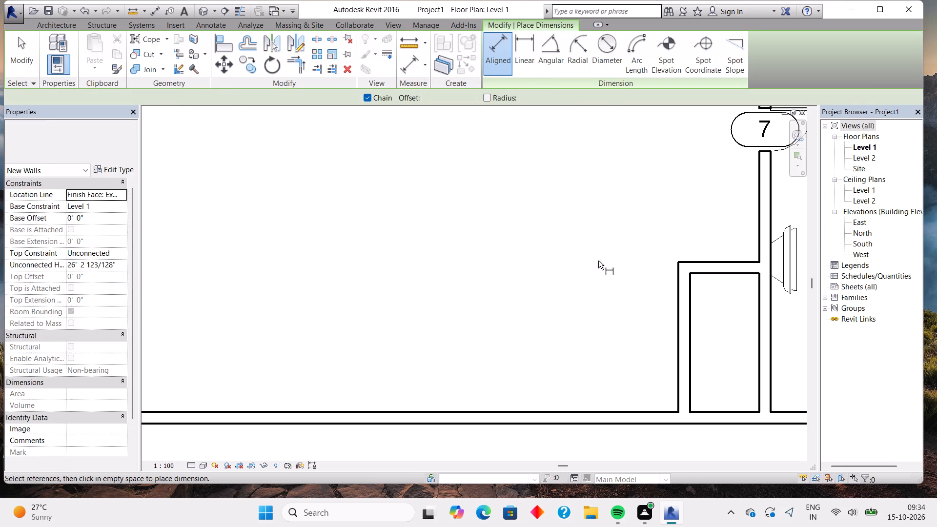
{"action": "left_click", "coordinate": [693, 304]}
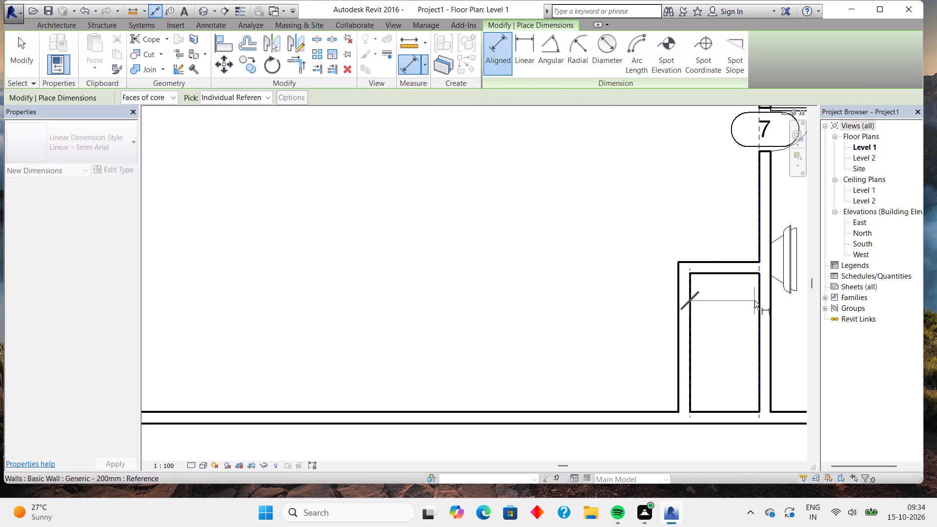
{"action": "left_click", "coordinate": [760, 294]}
{"action": "key", "text": "Escape"}
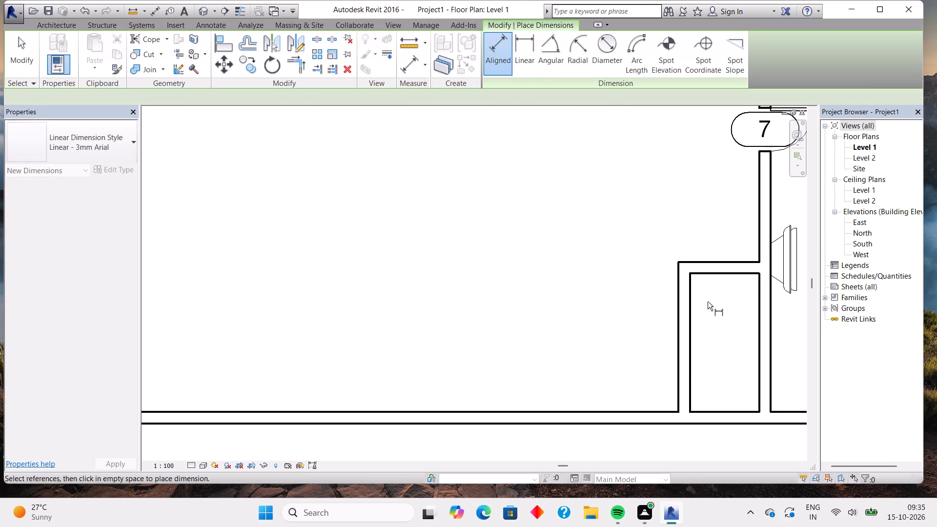
{"action": "left_click", "coordinate": [715, 275]}
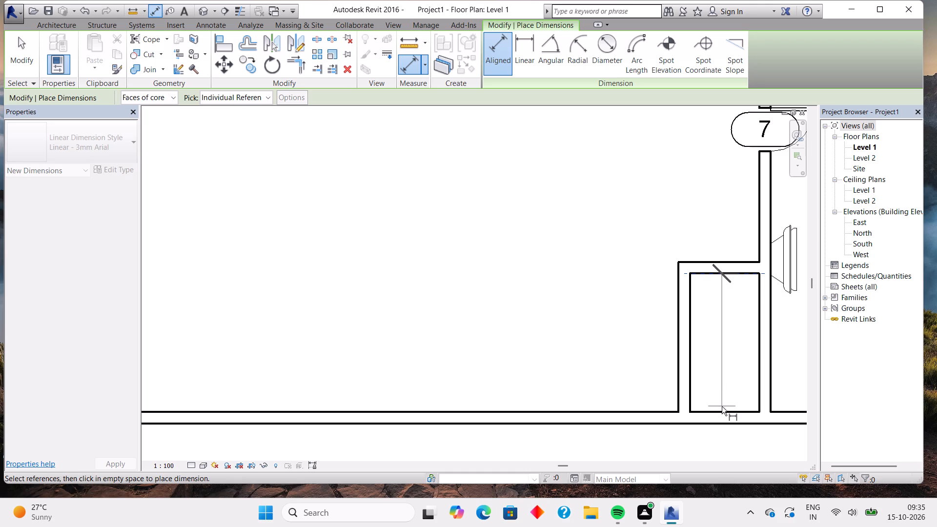
{"action": "left_click", "coordinate": [727, 411]}
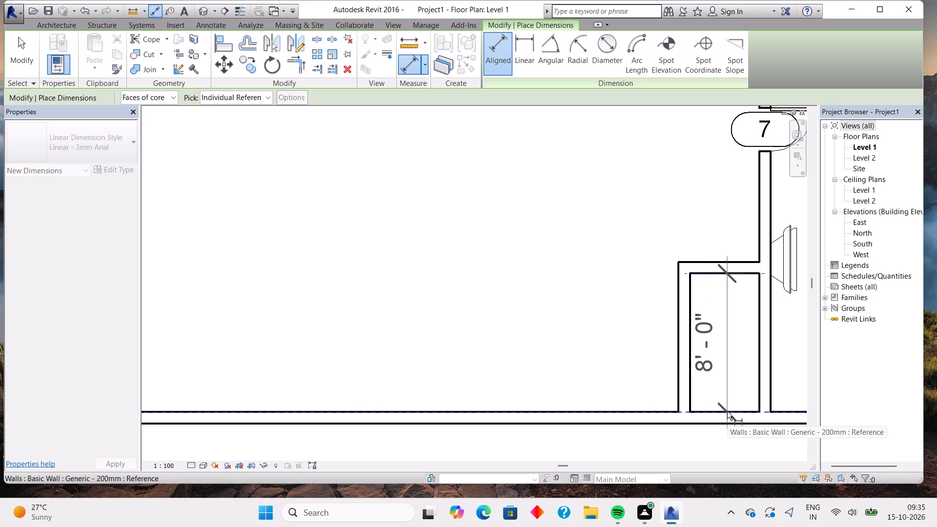
{"action": "scroll", "coordinate": [729, 385], "scroll_direction": "down", "scroll_amount": 3}
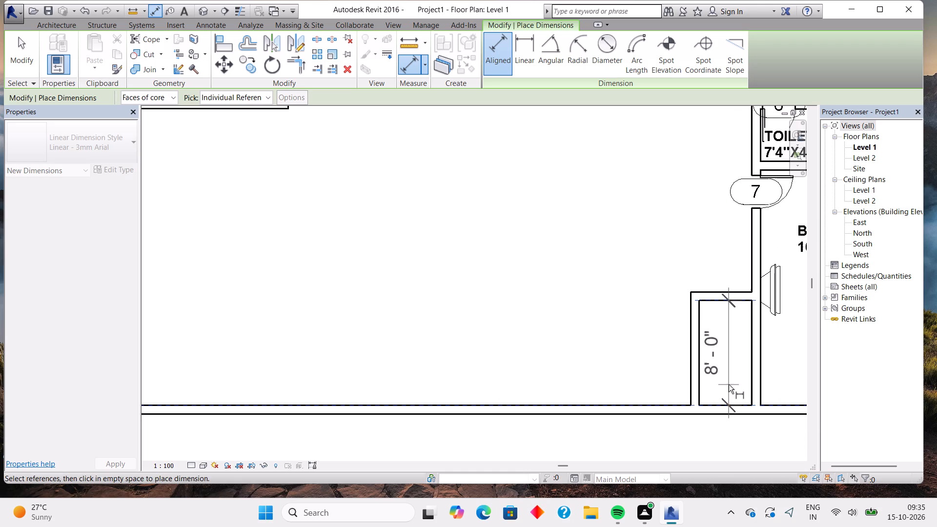
{"action": "key", "text": "Escape"}
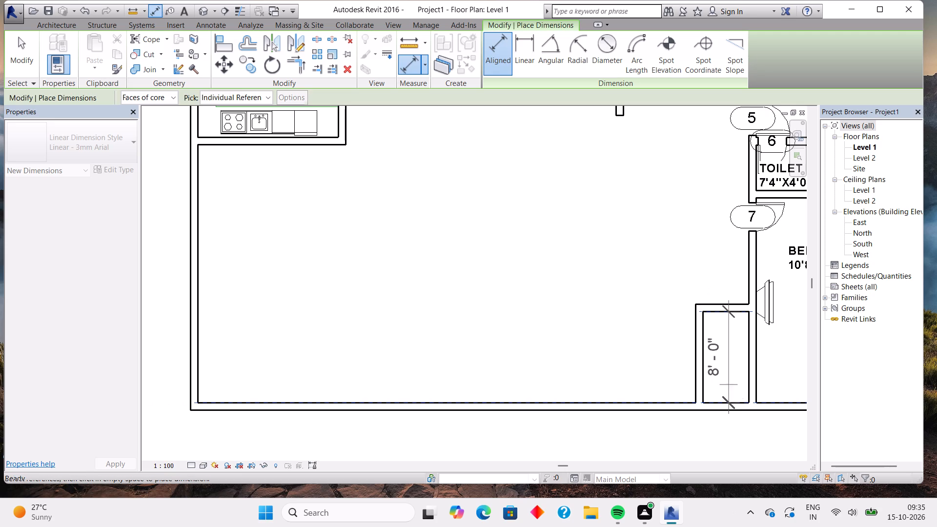
{"action": "key", "text": "Escape"}
Nudge the small room's upper wall up by about 6", to about 9' 2" from the bottom outer wall between centrelines.
{"action": "left_click", "coordinate": [720, 274]}
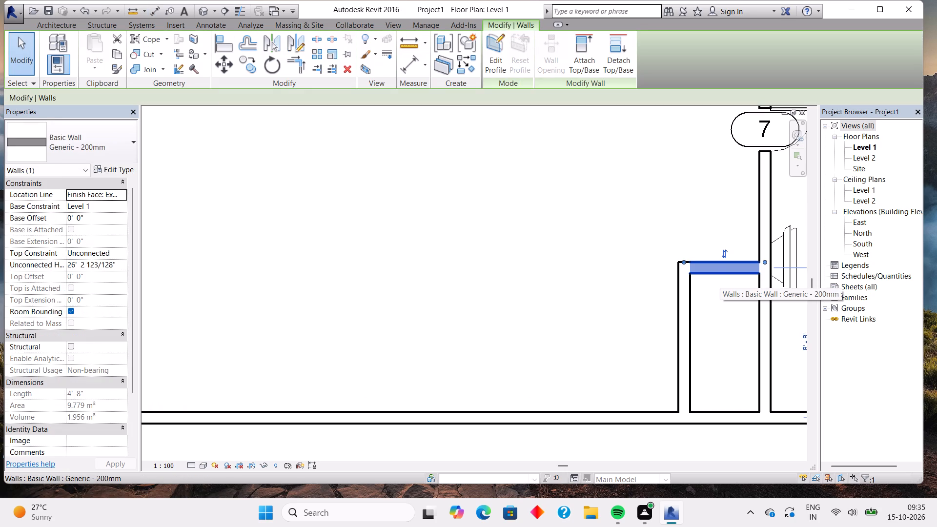
{"action": "key", "text": "Up"}
{"action": "key", "text": "Up"}
{"action": "key", "text": "Up"}
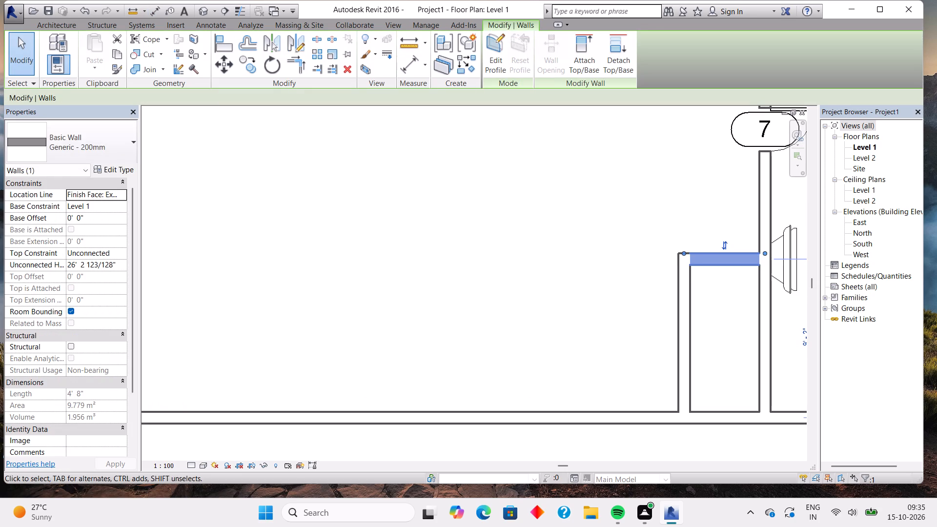
{"action": "key", "text": "Escape"}
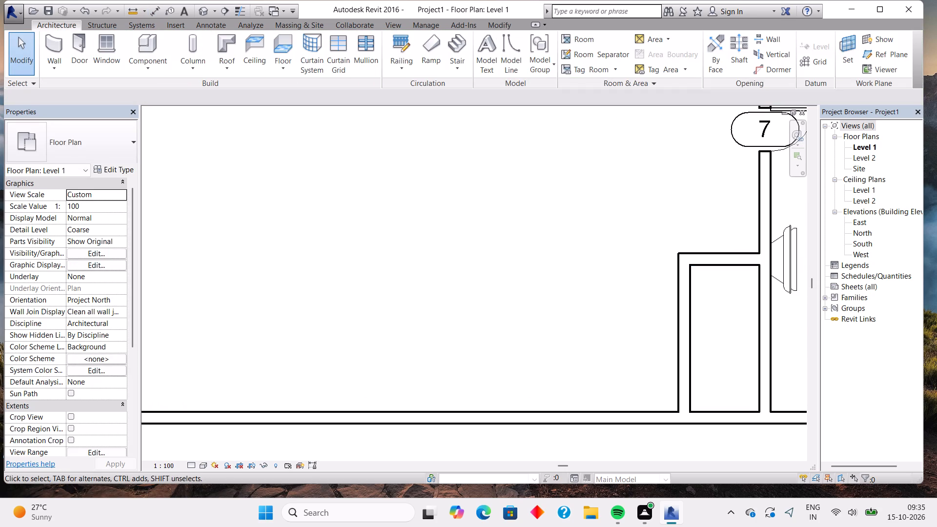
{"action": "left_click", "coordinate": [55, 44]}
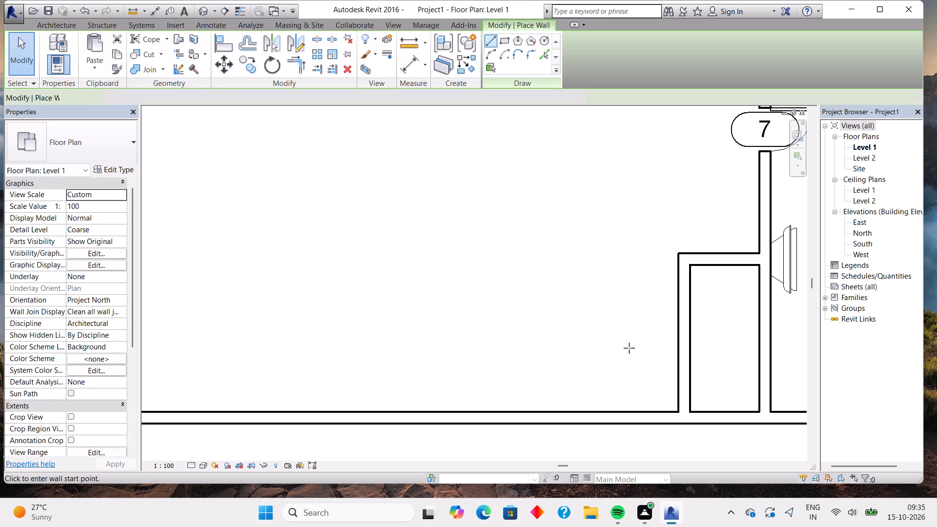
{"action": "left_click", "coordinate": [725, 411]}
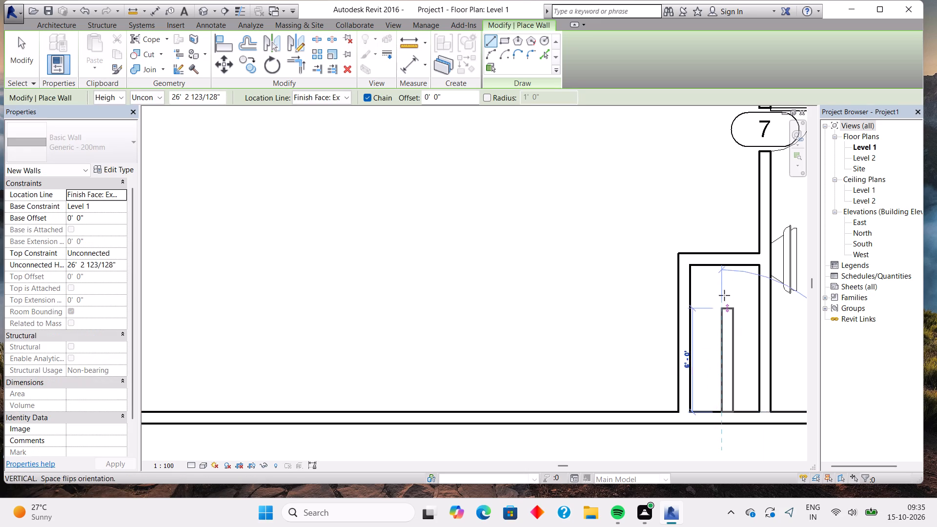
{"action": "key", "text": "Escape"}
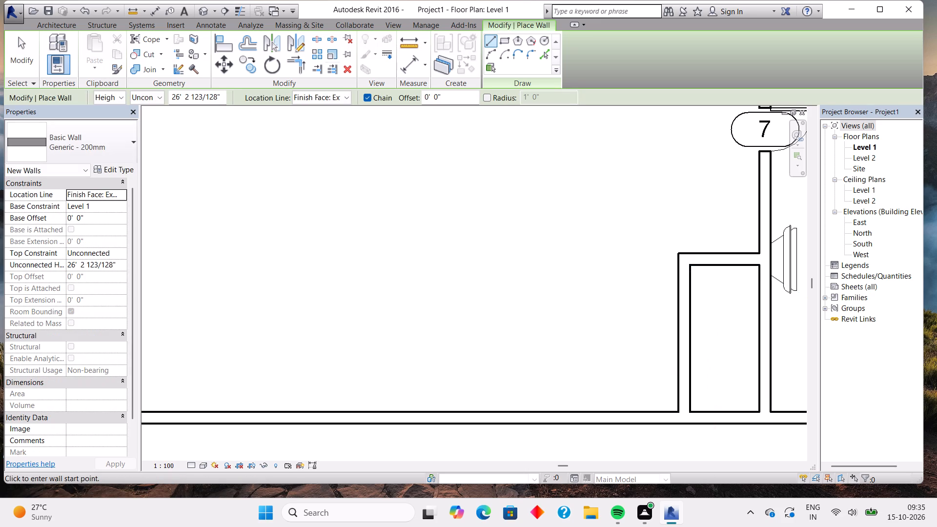
Measure the small room's clear length from the bottom outer wall up to its upper wall.
{"action": "left_click", "coordinate": [399, 67]}
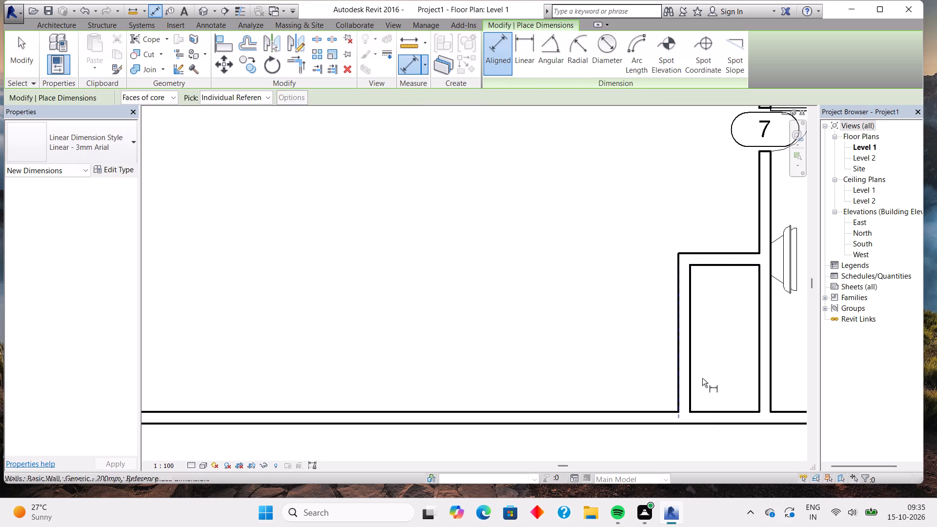
{"action": "left_click", "coordinate": [715, 412]}
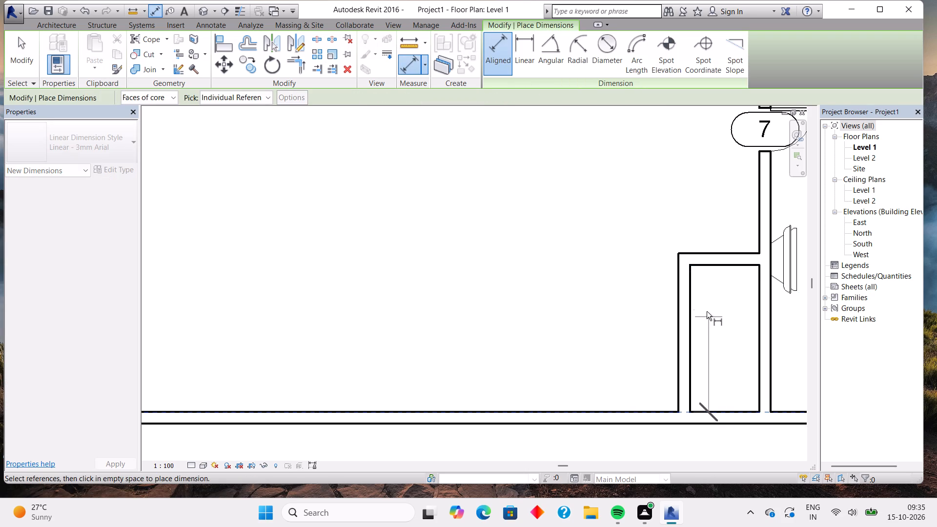
{"action": "left_click", "coordinate": [707, 263]}
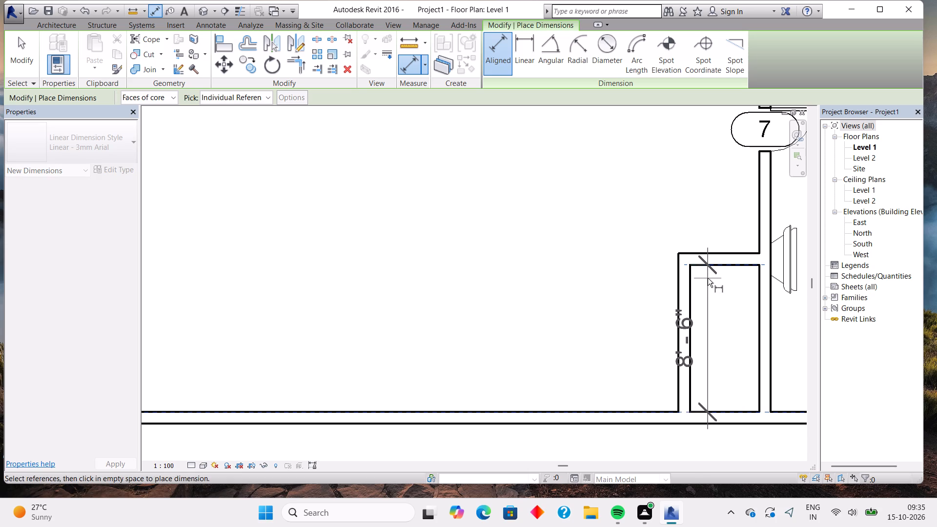
{"action": "key", "text": "Escape"}
{"action": "key", "text": "Escape"}
{"action": "key", "text": "Escape"}
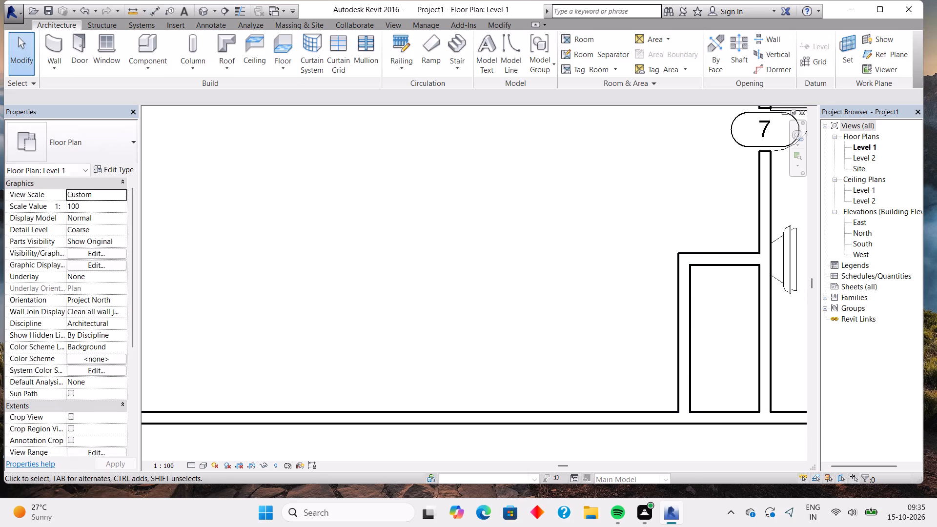
Nudge the small room's upper wall slightly further up, to about 9' 4" from the bottom outer wall between centrelines.
{"action": "left_click", "coordinate": [708, 268]}
{"action": "key", "text": "Up"}
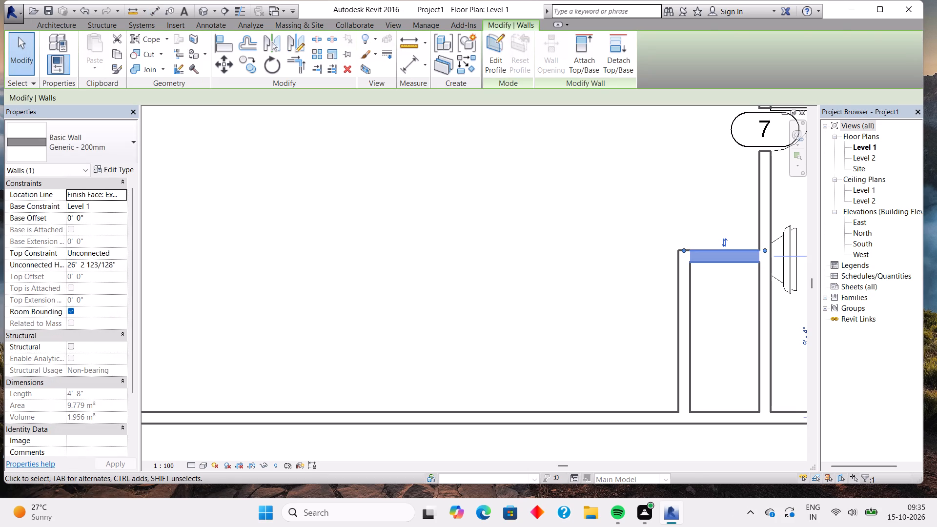
{"action": "key", "text": "Escape"}
{"action": "key", "text": "Escape"}
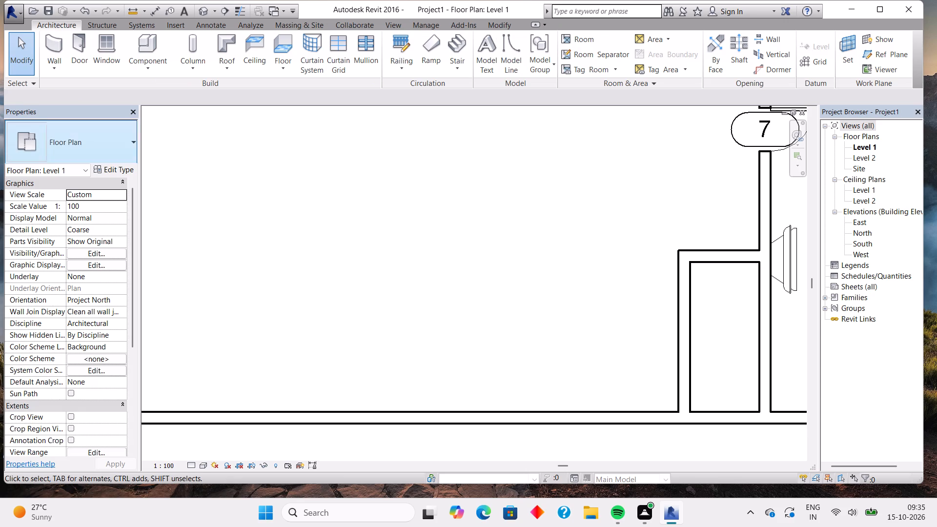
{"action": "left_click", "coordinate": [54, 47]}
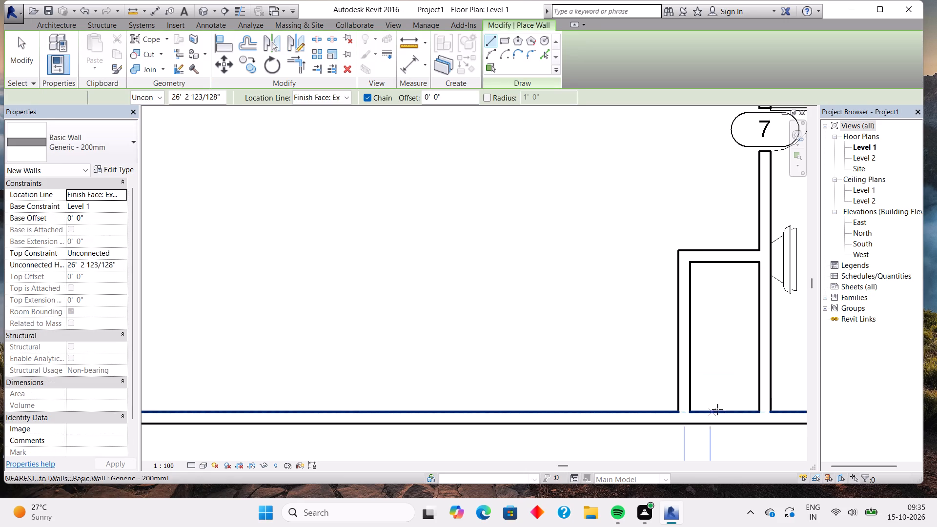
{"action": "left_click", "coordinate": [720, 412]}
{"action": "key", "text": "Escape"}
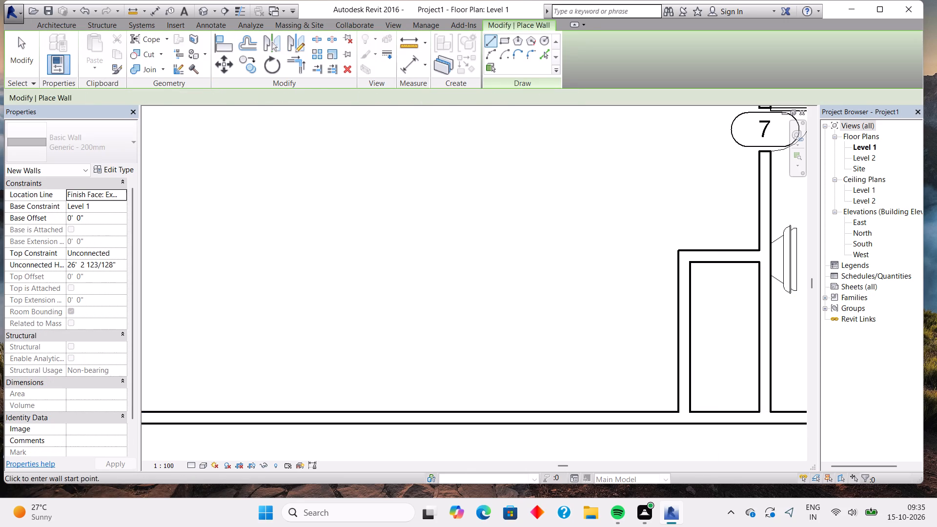
Measure the small room's clear length again between the bottom outer wall and the moved upper wall.
{"action": "left_click", "coordinate": [412, 65]}
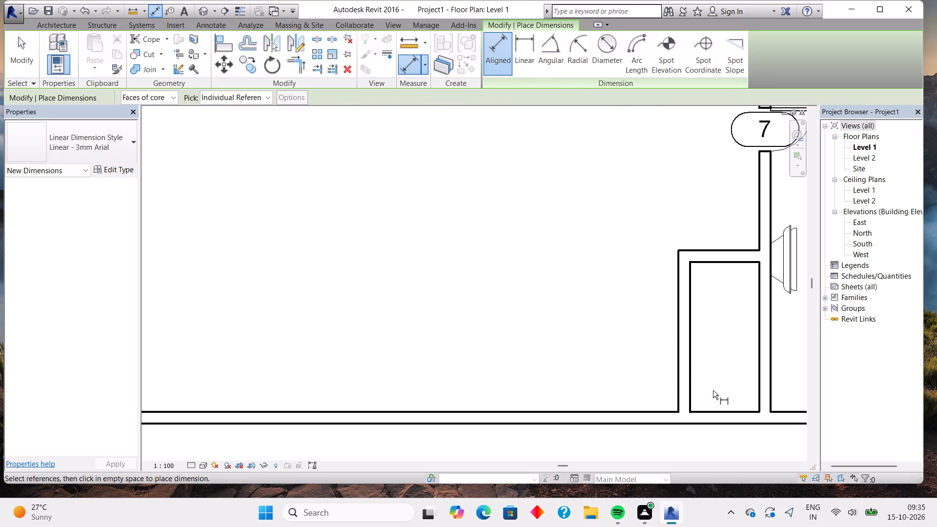
{"action": "left_click", "coordinate": [720, 407]}
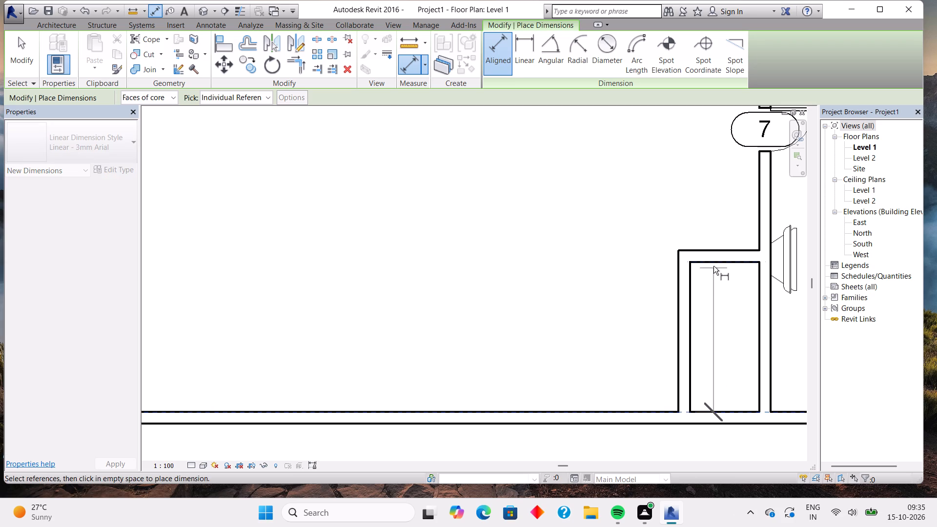
{"action": "left_click", "coordinate": [714, 263]}
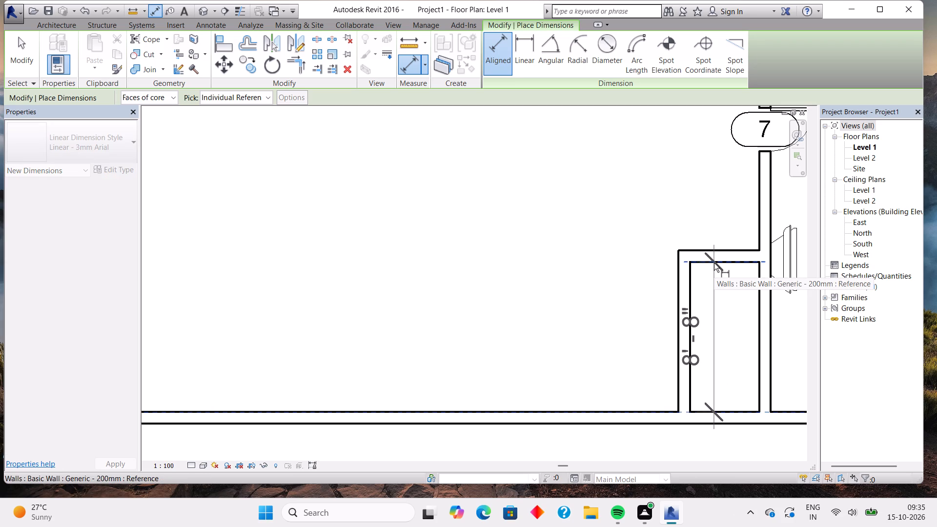
{"action": "key", "text": "Escape"}
{"action": "key", "text": "Escape"}
{"action": "key", "text": "Escape"}
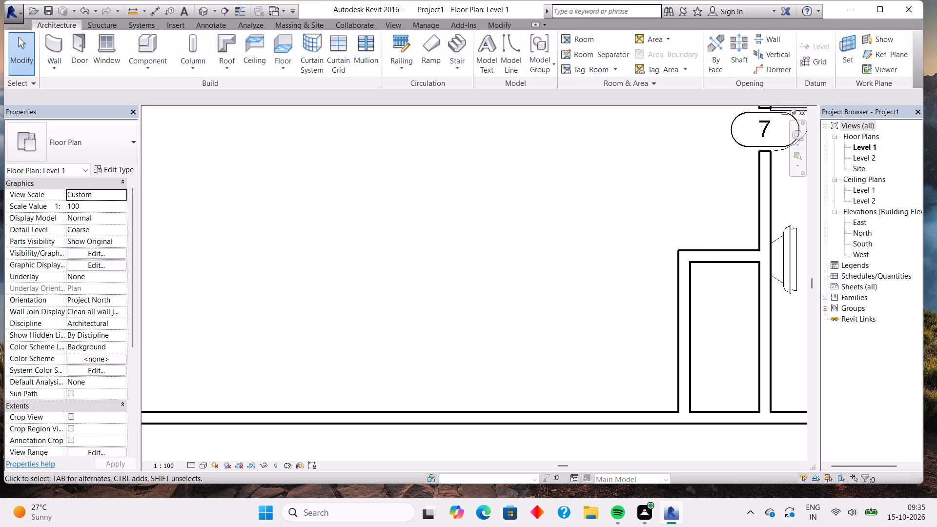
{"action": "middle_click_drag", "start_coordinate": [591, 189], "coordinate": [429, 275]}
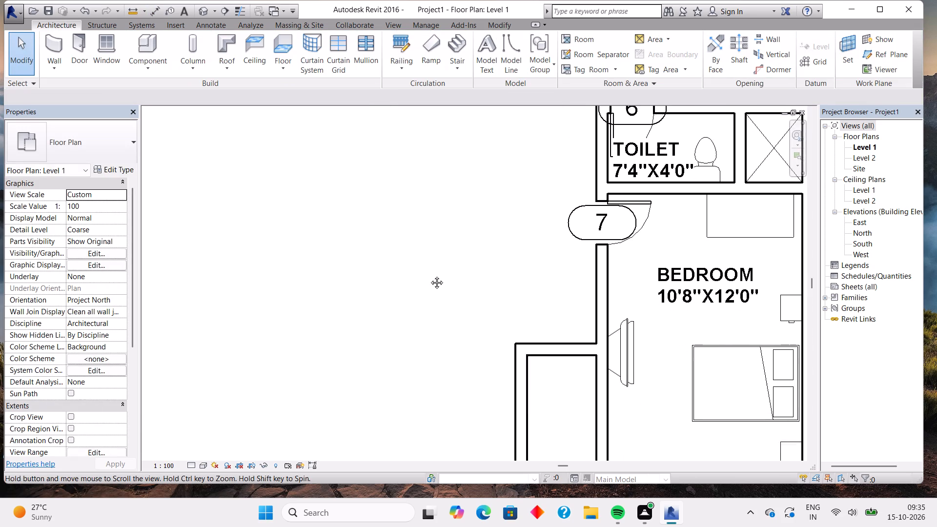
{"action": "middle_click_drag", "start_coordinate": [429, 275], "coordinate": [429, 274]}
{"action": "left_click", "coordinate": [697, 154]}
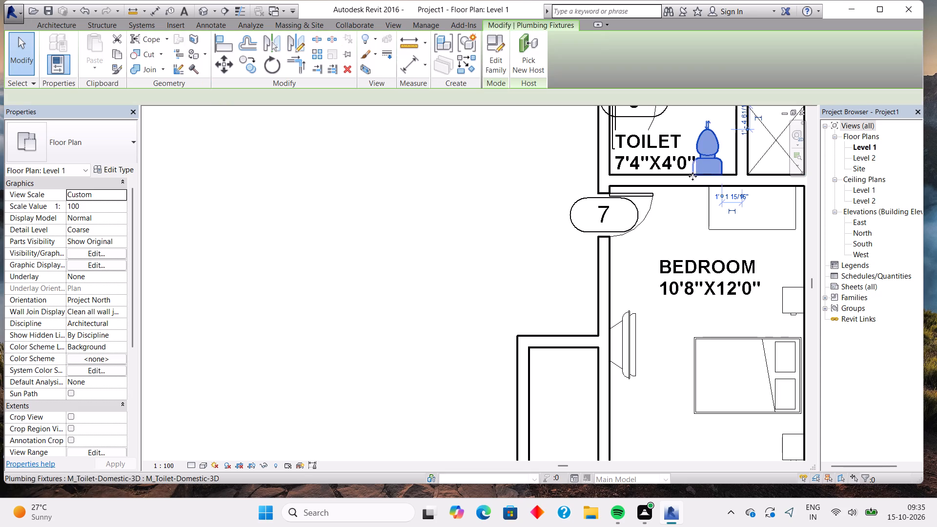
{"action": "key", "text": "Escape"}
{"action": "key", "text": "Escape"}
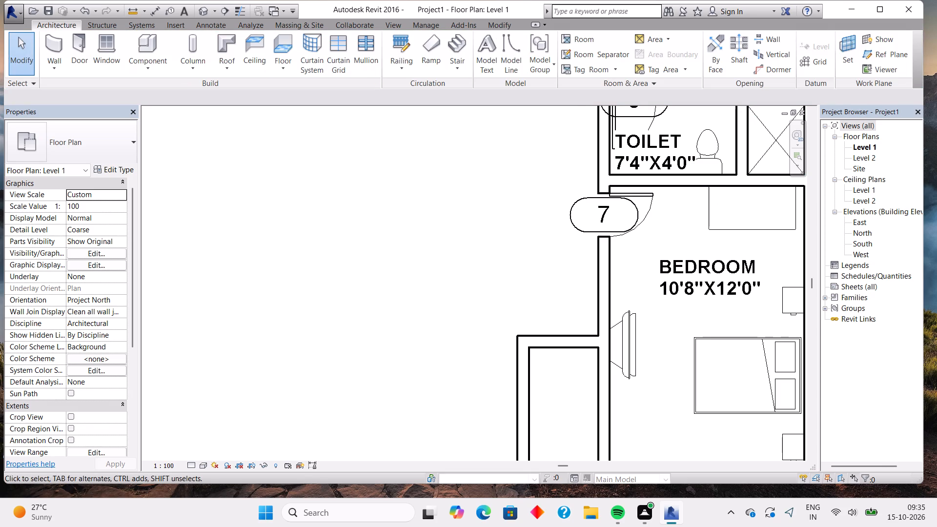
Place an M_Single-Flush 0762 x 2032mm door in the small room's upper wall, swinging inward, centred about 1' 6" from the bedroom partition's centreline.
{"action": "scroll", "coordinate": [250, 286], "scroll_direction": "down", "scroll_amount": 3}
{"action": "middle_click_drag", "start_coordinate": [259, 298], "coordinate": [295, 254]}
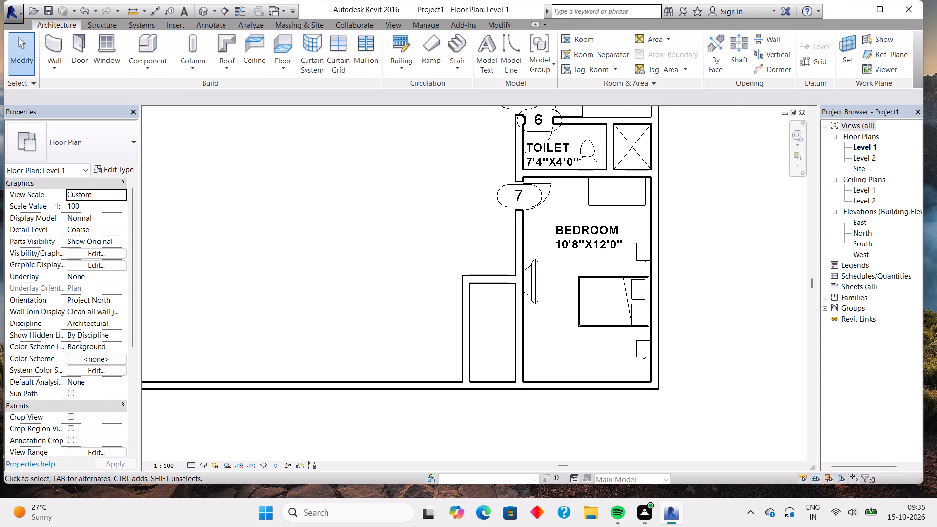
{"action": "left_click", "coordinate": [81, 53]}
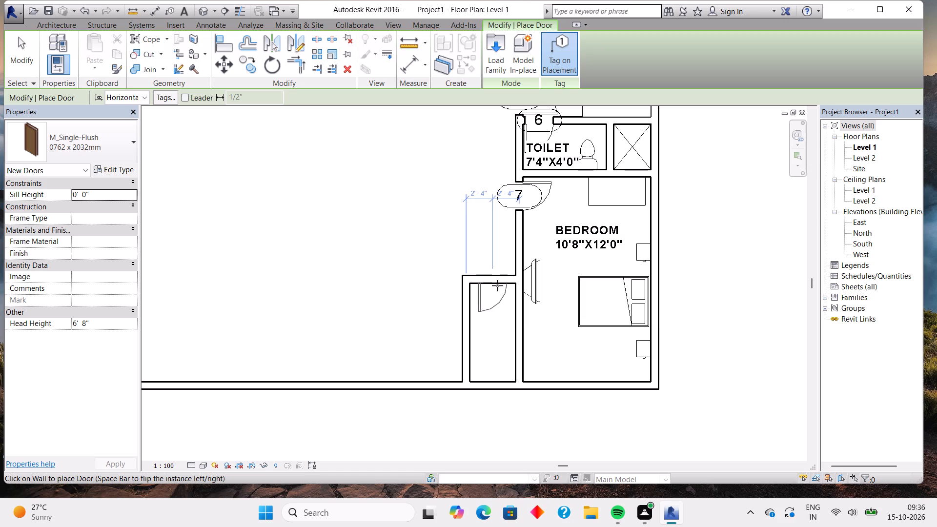
{"action": "key", "text": "space"}
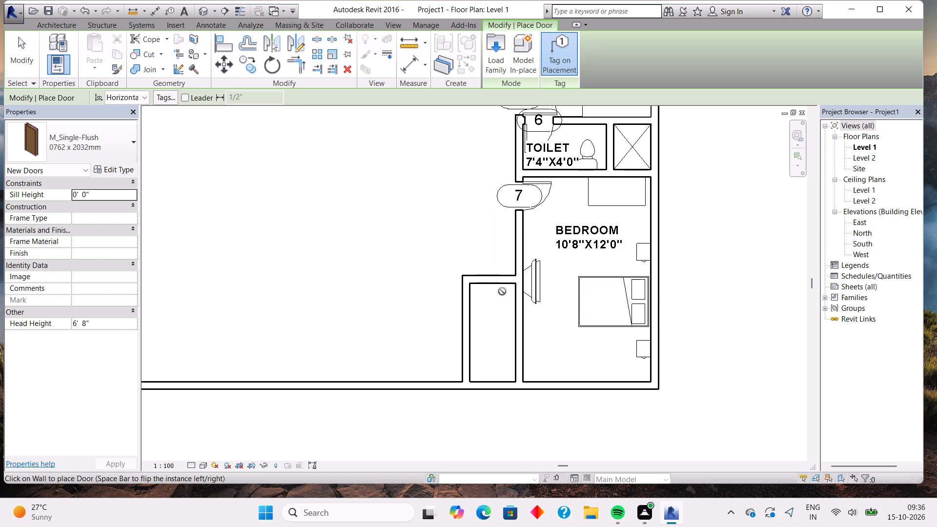
{"action": "left_click", "coordinate": [504, 286]}
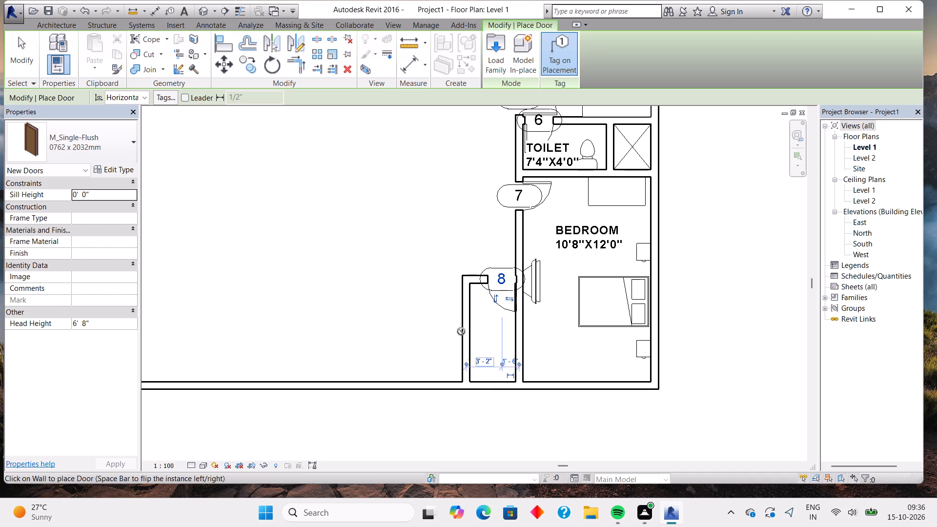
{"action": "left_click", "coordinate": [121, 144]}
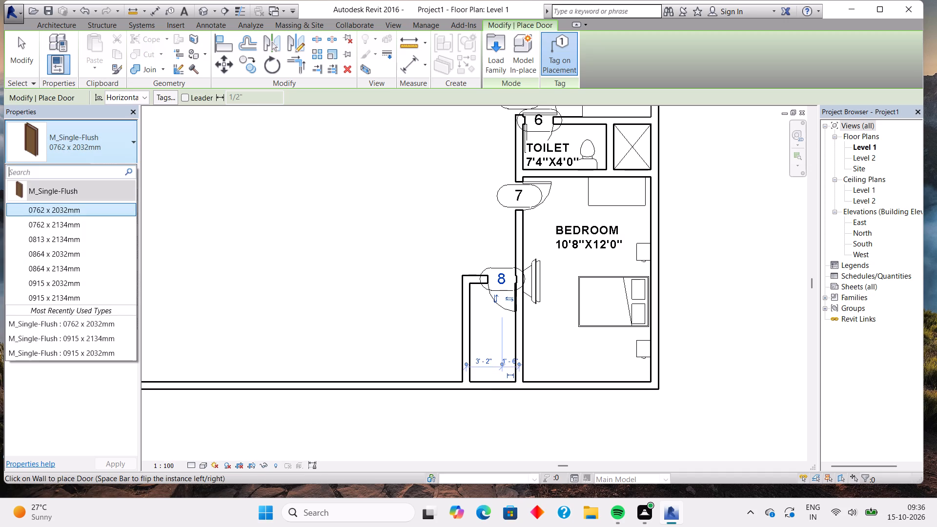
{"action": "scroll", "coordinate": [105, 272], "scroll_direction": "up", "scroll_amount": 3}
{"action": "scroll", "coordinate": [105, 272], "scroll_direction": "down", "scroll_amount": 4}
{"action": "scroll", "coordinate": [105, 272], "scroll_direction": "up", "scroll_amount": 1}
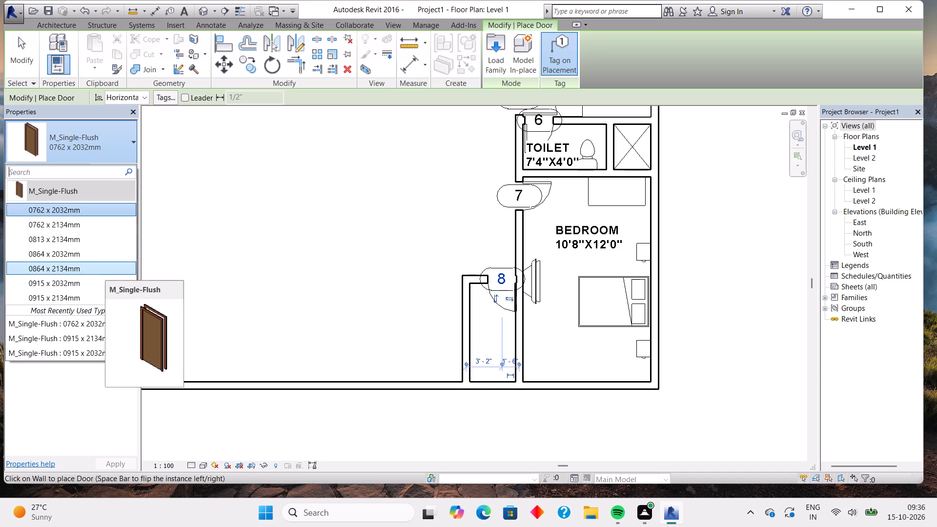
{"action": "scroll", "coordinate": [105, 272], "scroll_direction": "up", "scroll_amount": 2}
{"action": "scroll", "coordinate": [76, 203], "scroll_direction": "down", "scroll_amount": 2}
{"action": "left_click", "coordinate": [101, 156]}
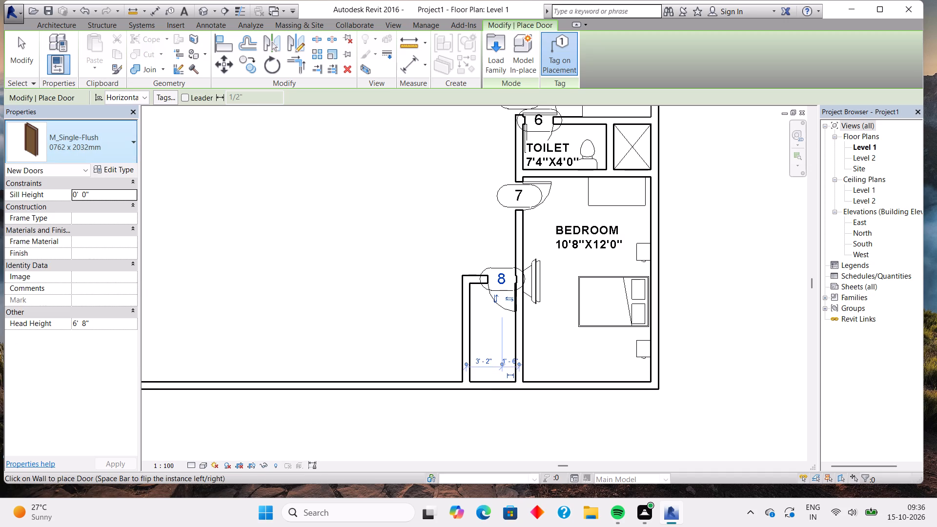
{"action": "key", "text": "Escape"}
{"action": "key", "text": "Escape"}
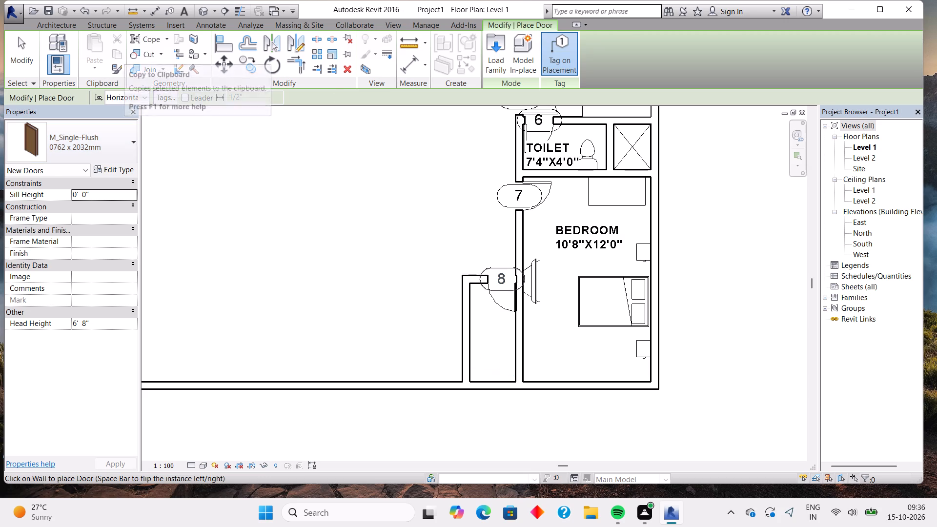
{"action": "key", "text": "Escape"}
Place an M_Toilet-Domestic-3D fixture in the small room, rotated with its tank against the bottom outer wall and the bowl facing the door.
{"action": "left_click", "coordinate": [148, 47]}
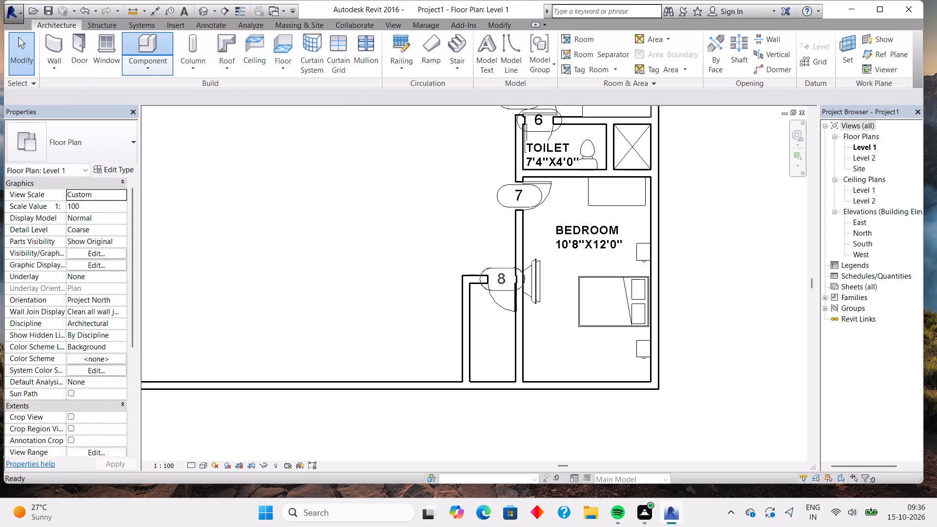
{"action": "left_click", "coordinate": [98, 147]}
{"action": "left_click", "coordinate": [109, 144]}
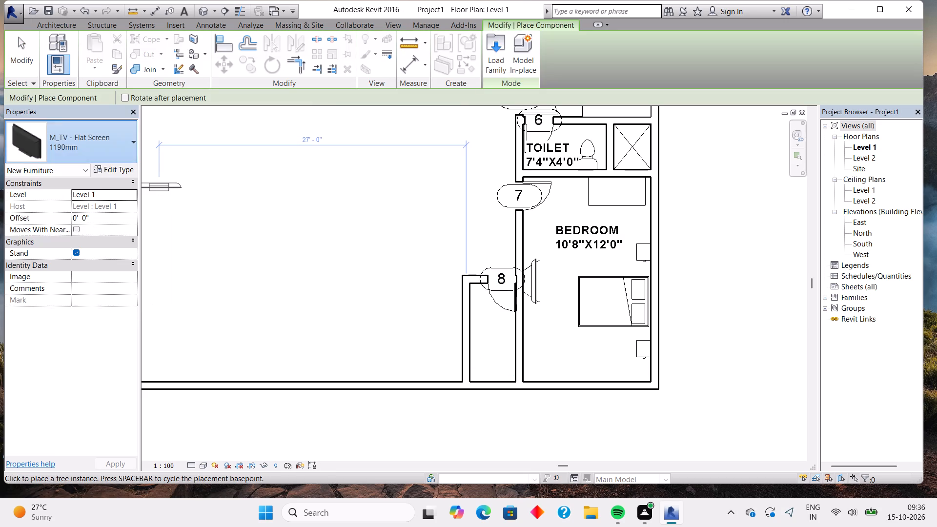
{"action": "left_click", "coordinate": [110, 144]}
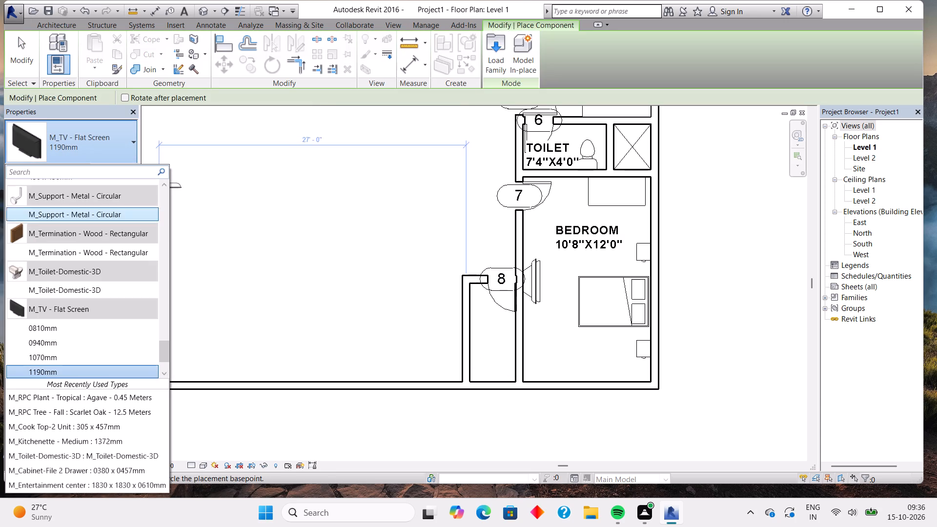
{"action": "scroll", "coordinate": [95, 317], "scroll_direction": "up", "scroll_amount": 3}
{"action": "scroll", "coordinate": [95, 317], "scroll_direction": "down", "scroll_amount": 1}
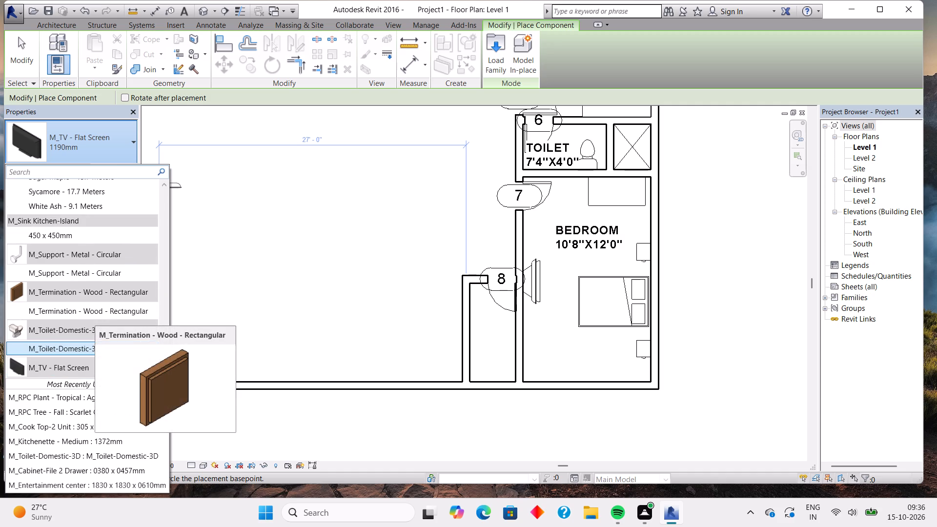
{"action": "scroll", "coordinate": [95, 317], "scroll_direction": "up", "scroll_amount": 14}
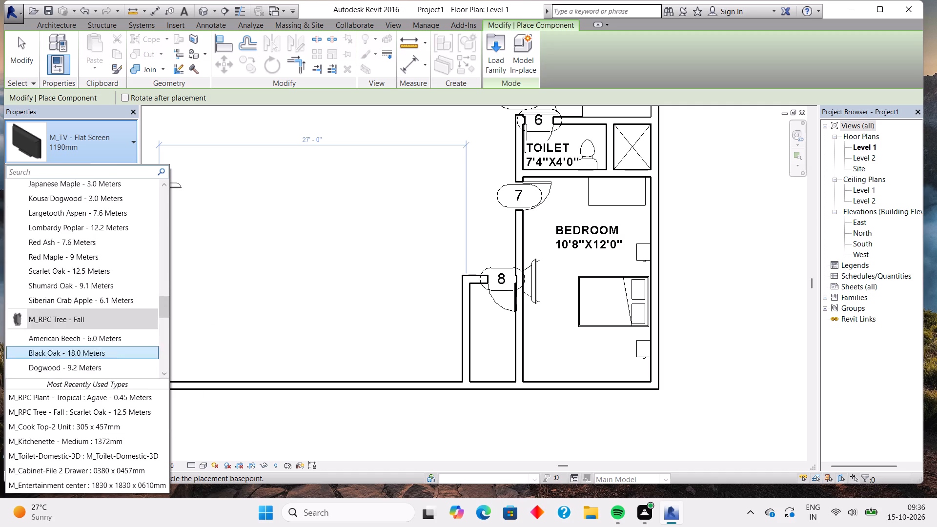
{"action": "scroll", "coordinate": [95, 317], "scroll_direction": "up", "scroll_amount": 4}
{"action": "scroll", "coordinate": [95, 317], "scroll_direction": "down", "scroll_amount": 20}
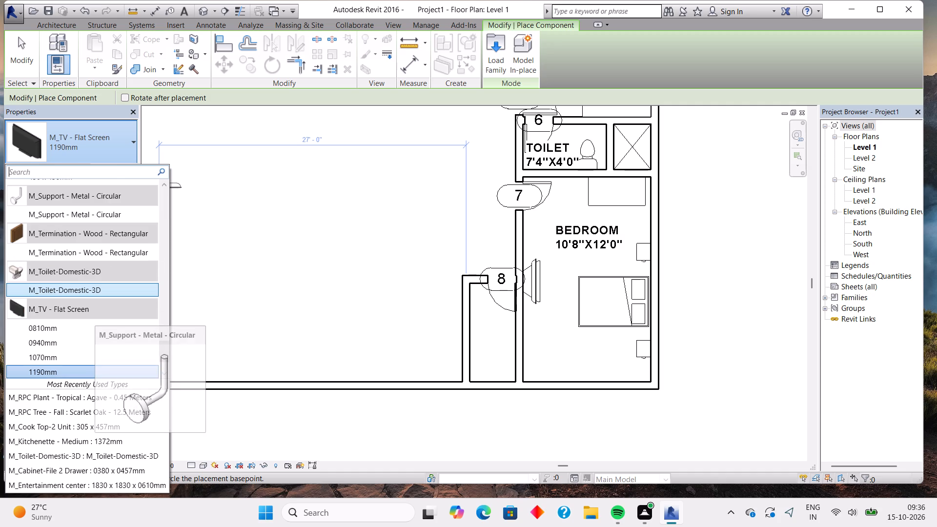
{"action": "left_click", "coordinate": [86, 288]}
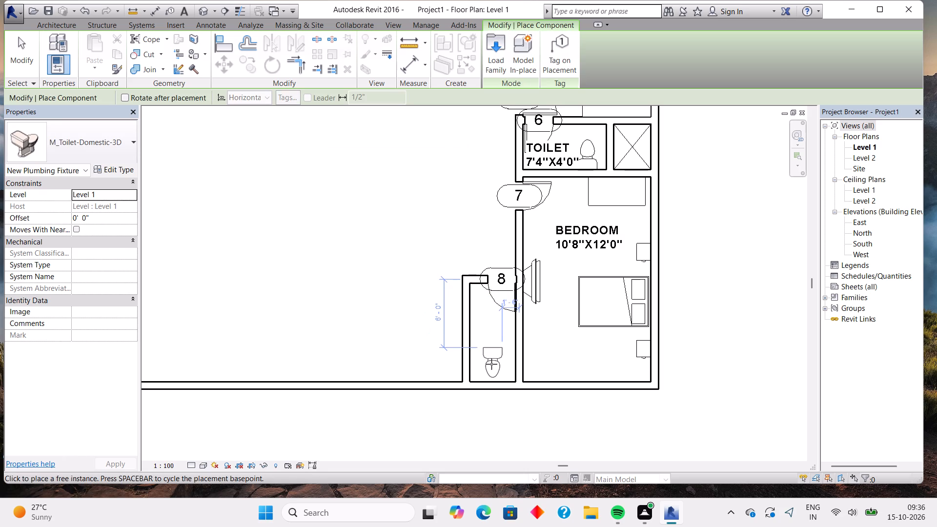
{"action": "key", "text": "space"}
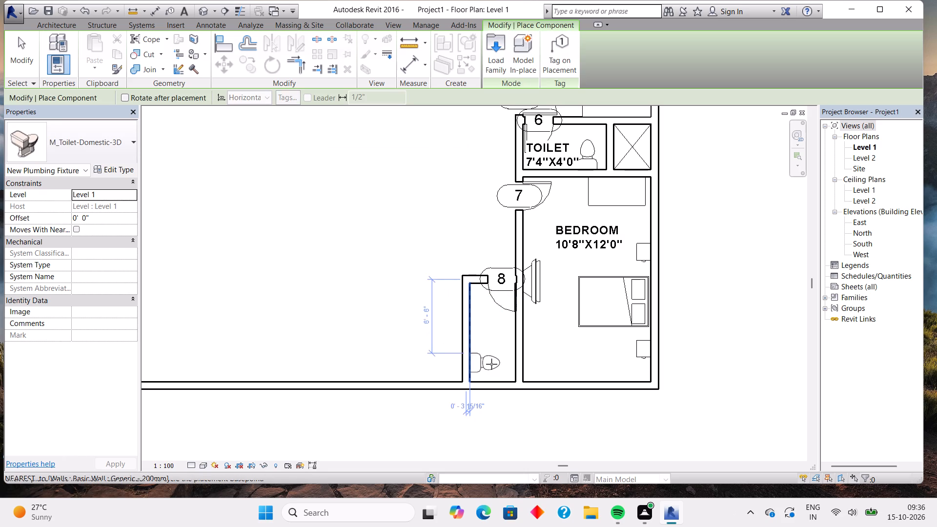
{"action": "key", "text": "space"}
{"action": "left_click", "coordinate": [491, 364]}
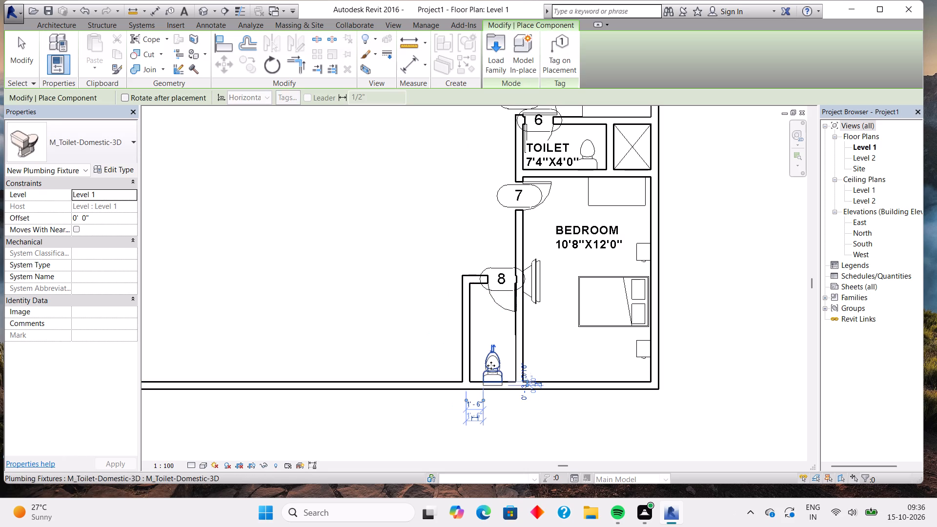
Add a bold two-line text label reading TOILET and 4'0"X8'8" in the small room beside the lower bedroom, above the toilet fixture.
{"action": "key", "text": "Escape"}
{"action": "key", "text": "Escape"}
{"action": "key", "text": "Escape"}
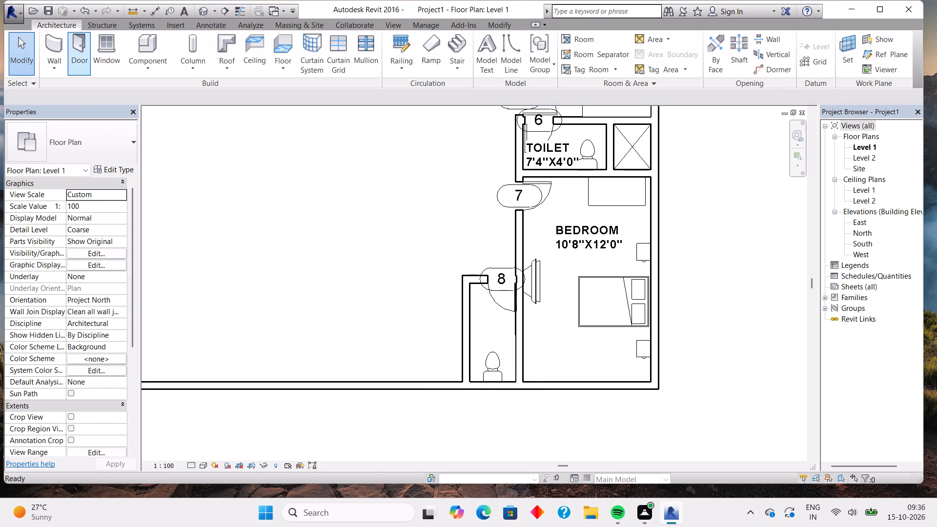
{"action": "left_click", "coordinate": [203, 27]}
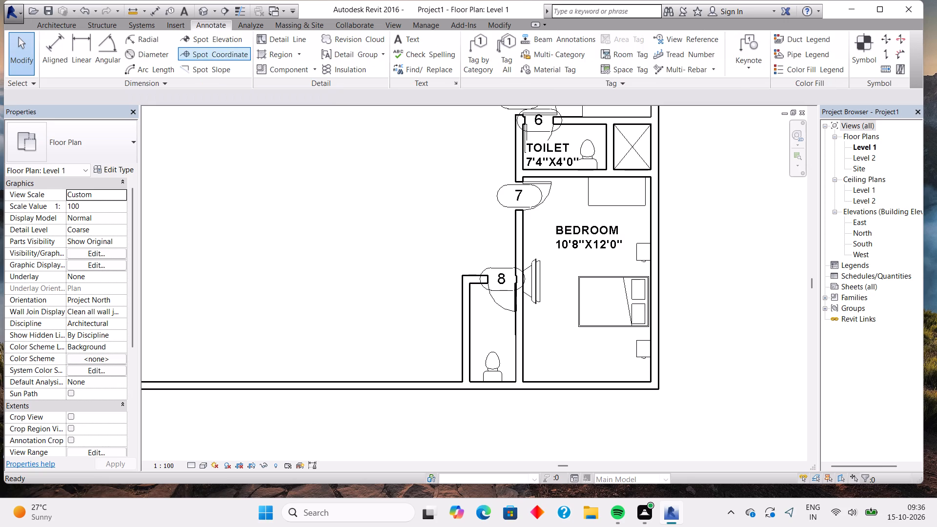
{"action": "left_click", "coordinate": [400, 40]}
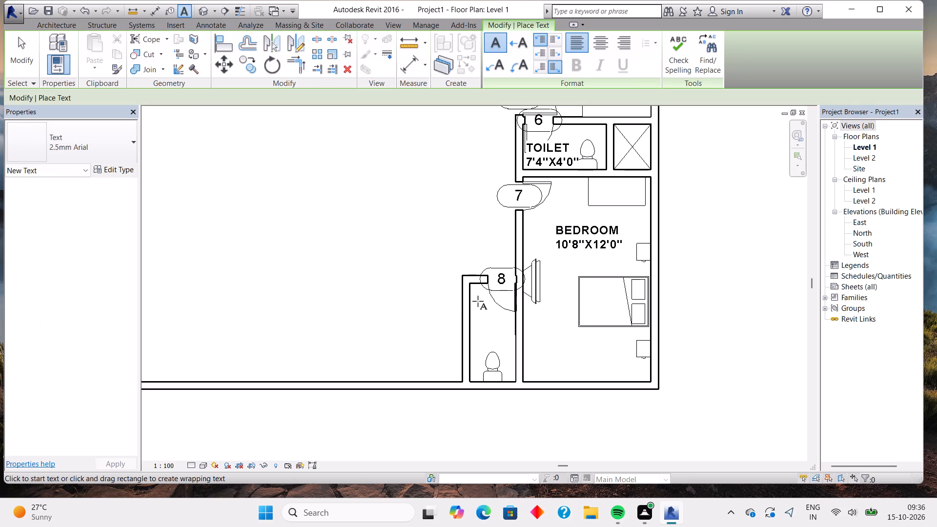
{"action": "double_click", "coordinate": [478, 314]}
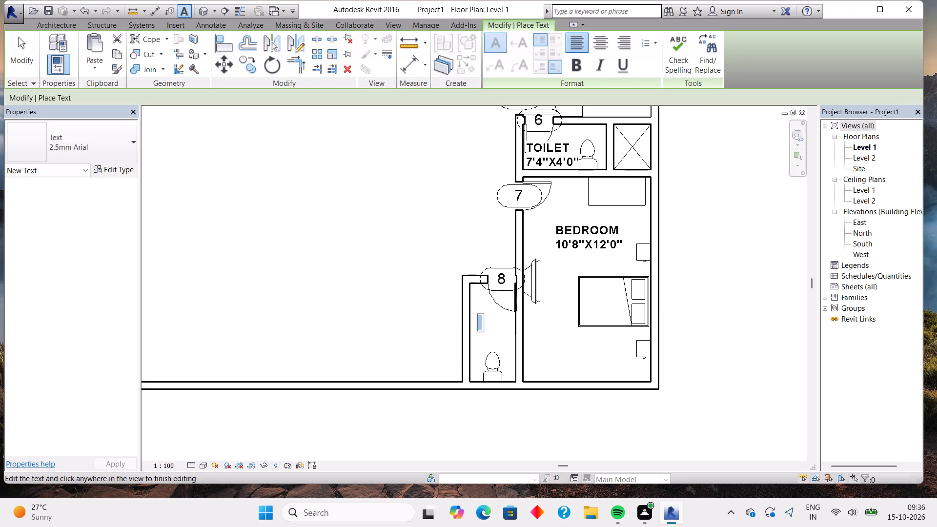
{"action": "left_click", "coordinate": [577, 69]}
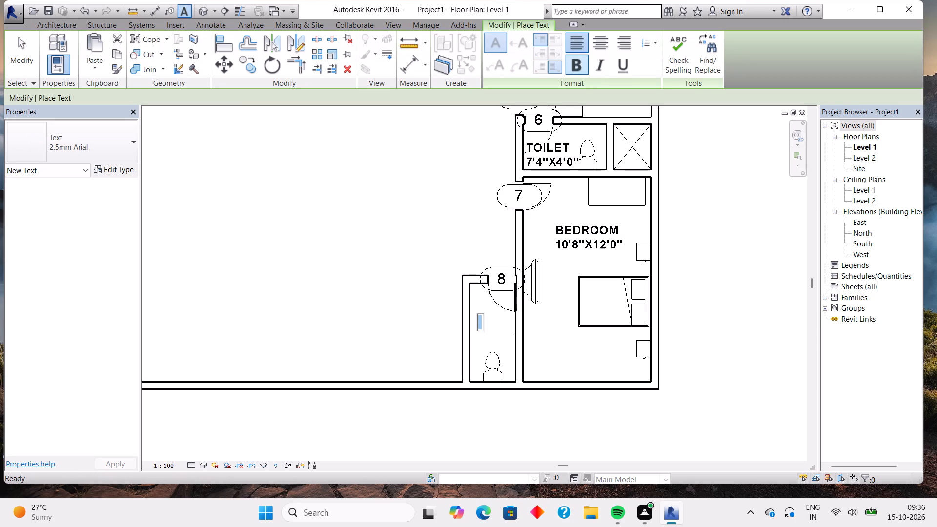
{"action": "type", "text": "TOILET"}
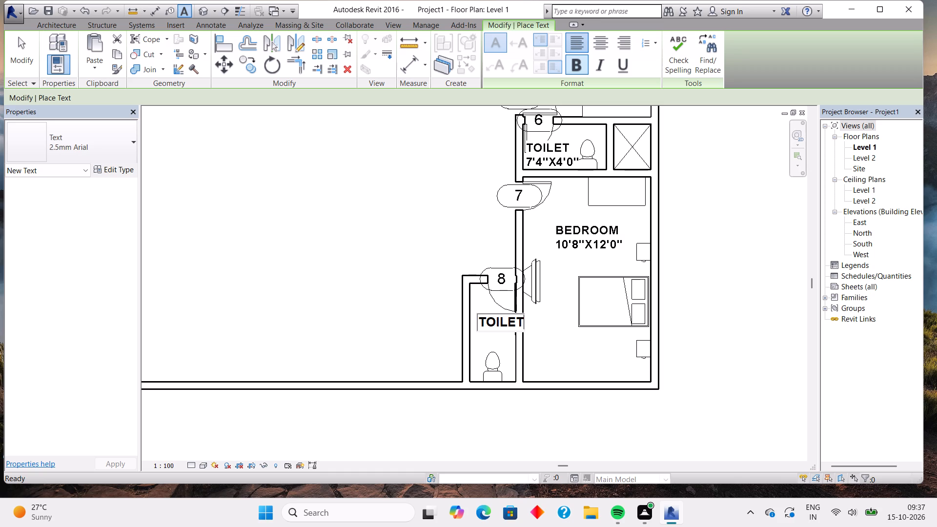
{"action": "key", "text": "Return"}
{"action": "type", "text": "4'0"}
{"action": "key", "text": "shift+quotedbl"}
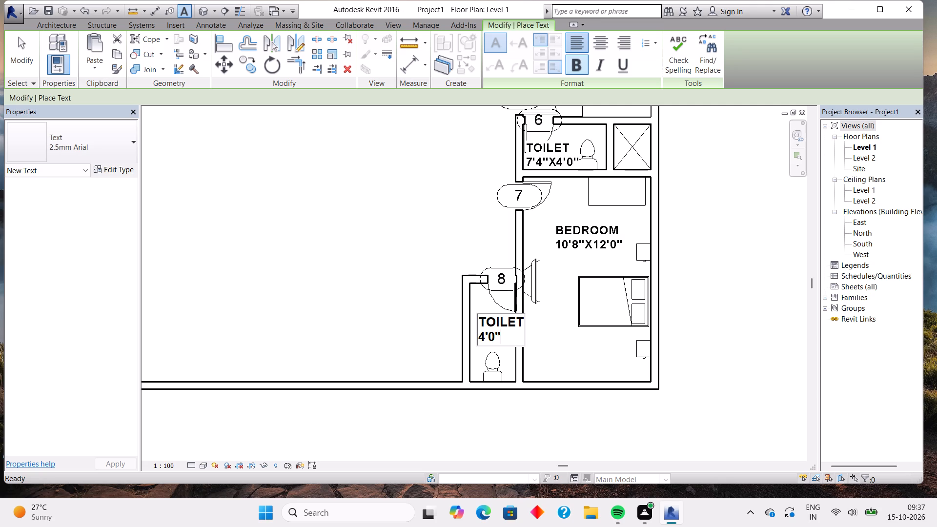
{"action": "key", "text": "x"}
{"action": "type", "text": "8'"}
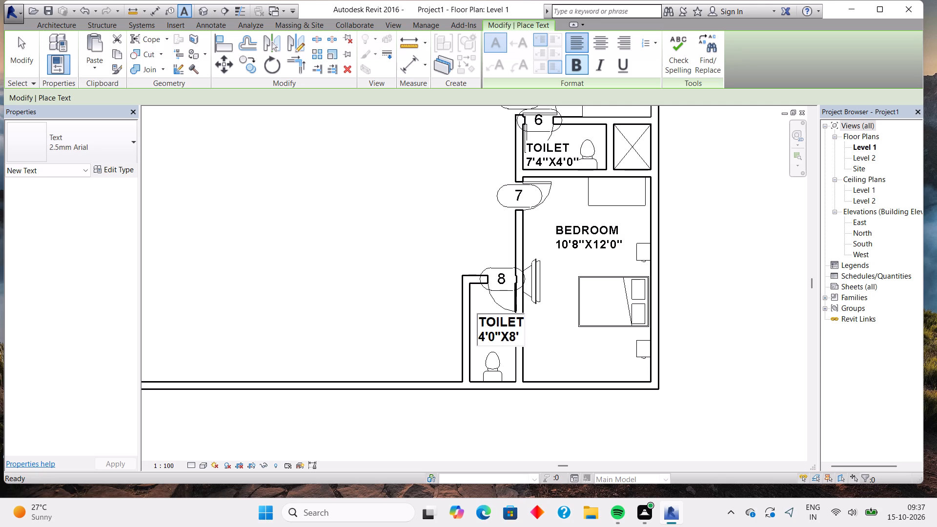
{"action": "key", "text": "8"}
{"action": "key", "text": "shift+quotedbl"}
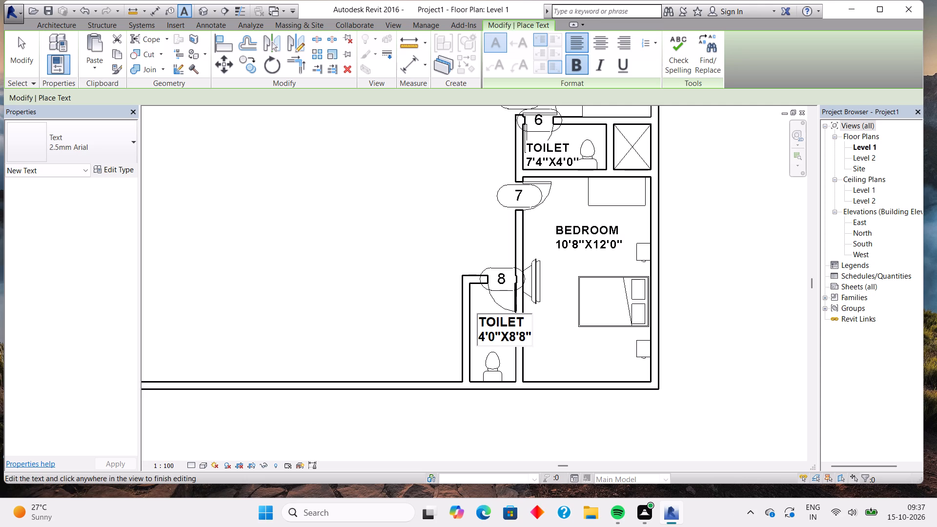
{"action": "left_click", "coordinate": [540, 358]}
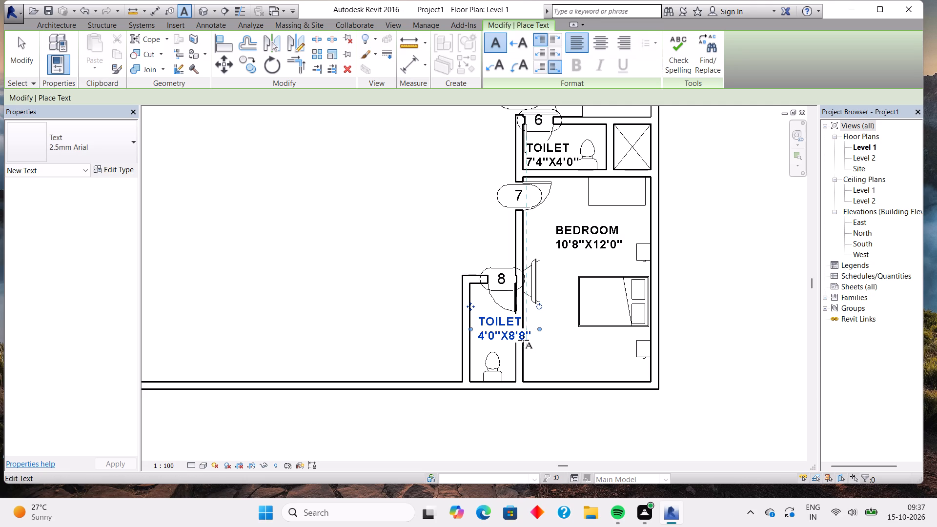
{"action": "key", "text": "Escape"}
{"action": "key", "text": "Escape"}
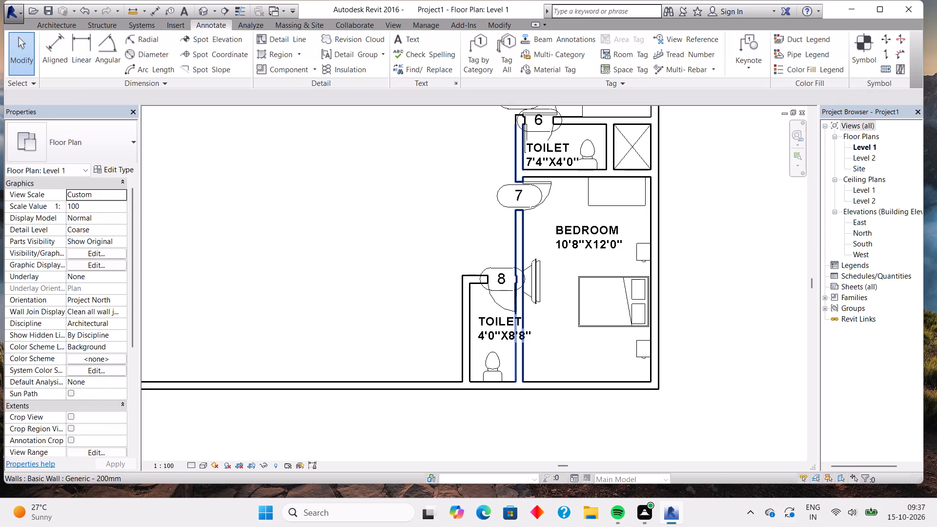
Nudge the small room's TOILET label slightly left and up so it sits between the walls, clear of the fixture.
{"action": "left_click", "coordinate": [497, 332]}
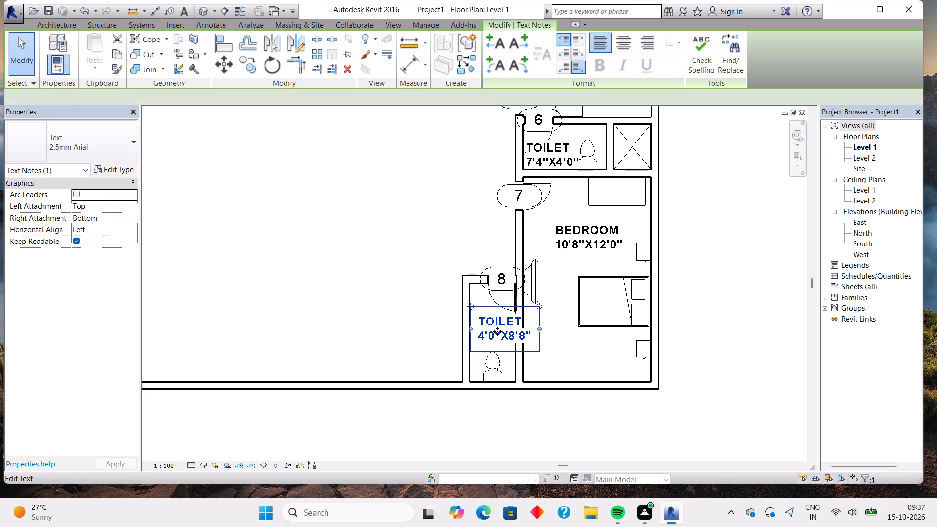
{"action": "key", "text": "Left"}
{"action": "key", "text": "Left"}
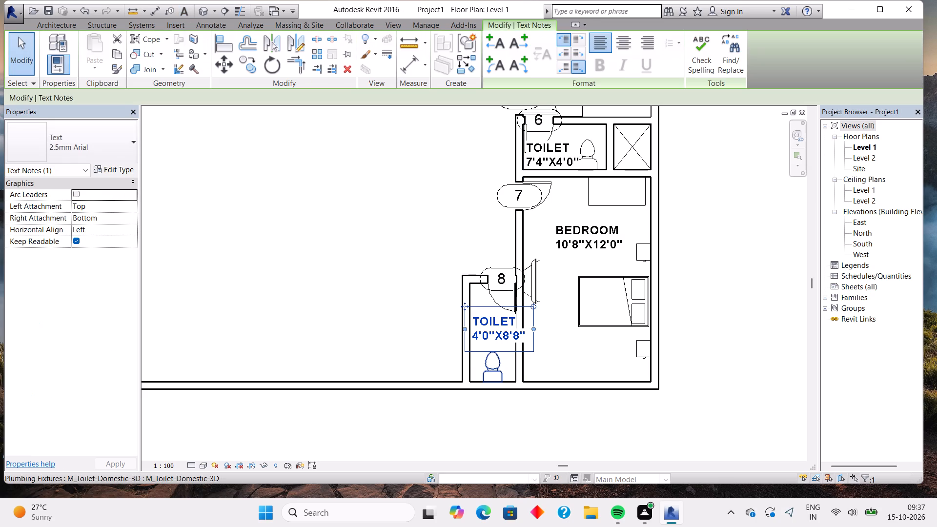
{"action": "key", "text": "Left"}
{"action": "key", "text": "Up"}
{"action": "key", "text": "Up"}
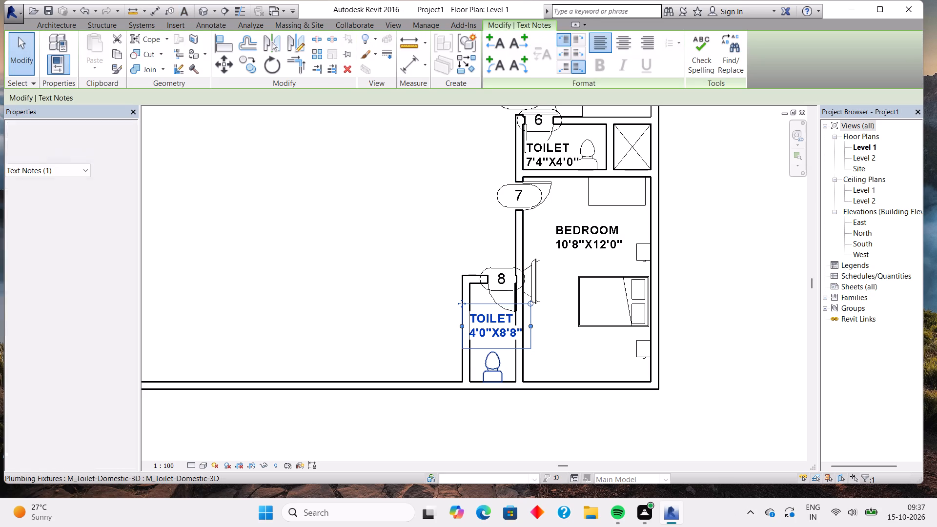
{"action": "key", "text": "Up"}
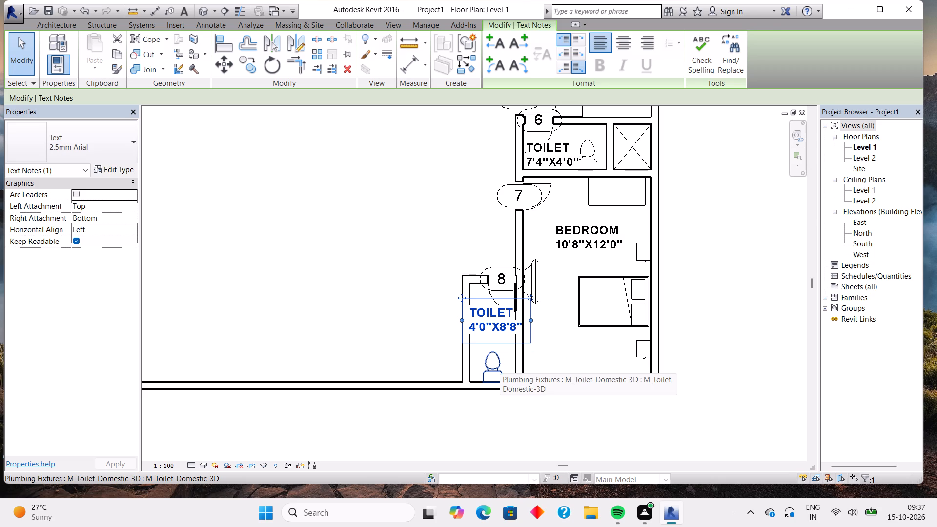
{"action": "key", "text": "Escape"}
Examine the overall Level 1 floor plan, including the still-empty central area around the finished rooms.
{"action": "scroll", "coordinate": [500, 359], "scroll_direction": "down", "scroll_amount": 3}
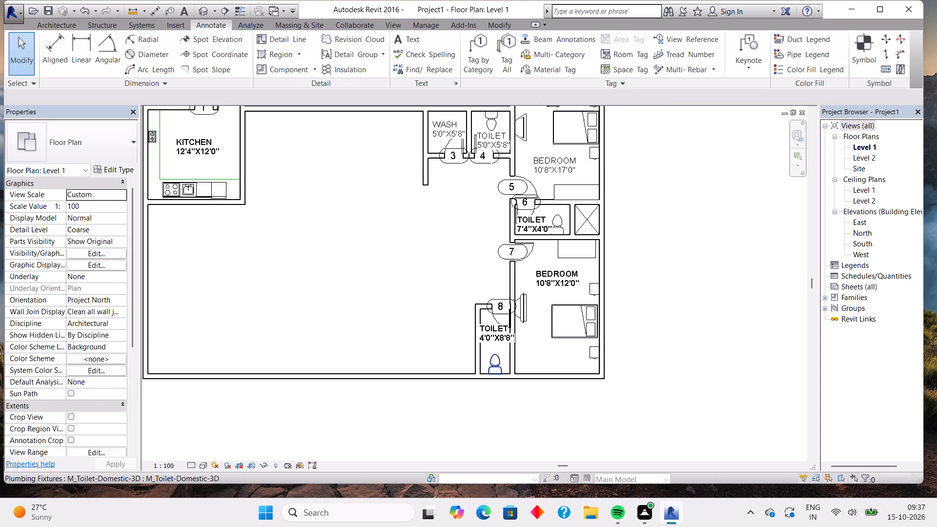
{"action": "middle_click_drag", "start_coordinate": [445, 246], "coordinate": [430, 346]}
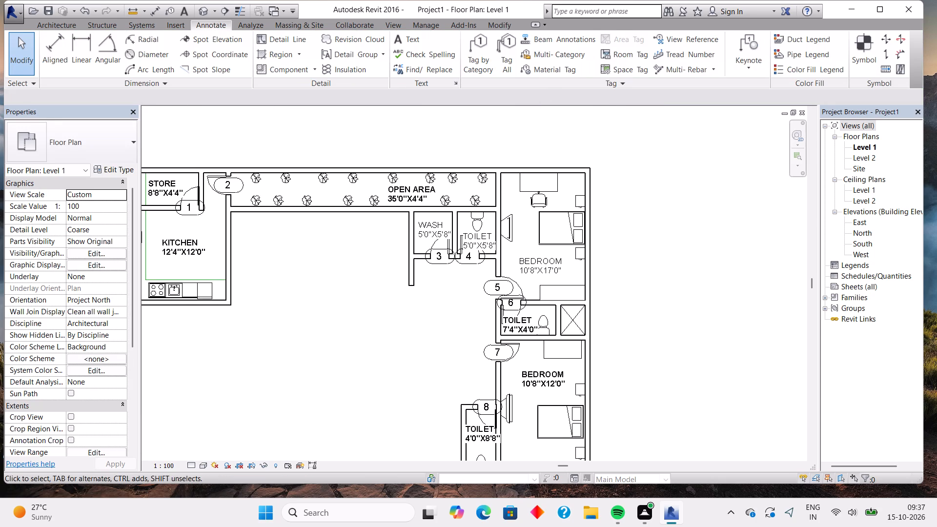
{"action": "scroll", "coordinate": [430, 346], "scroll_direction": "down", "scroll_amount": 2}
{"action": "scroll", "coordinate": [405, 357], "scroll_direction": "up", "scroll_amount": 2}
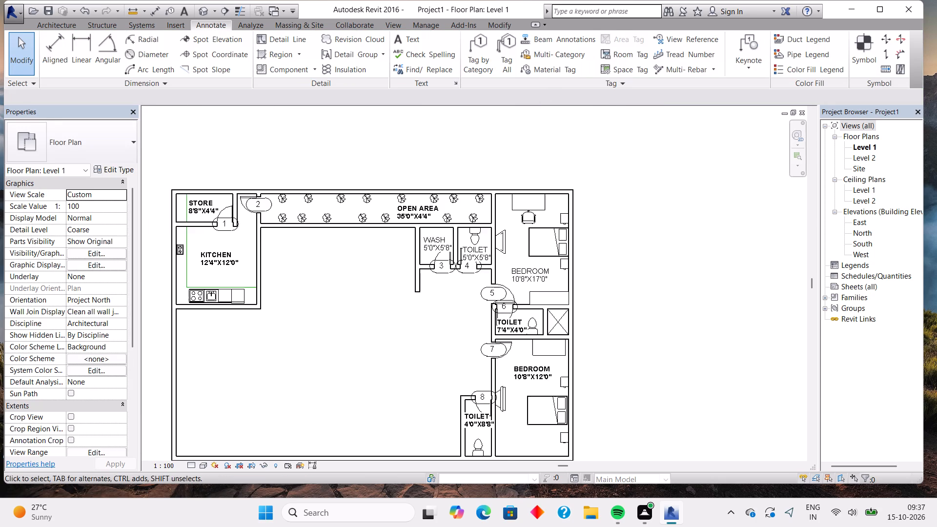
{"action": "middle_click", "coordinate": [418, 389]}
{"action": "middle_click_drag", "start_coordinate": [418, 389], "coordinate": [436, 360]}
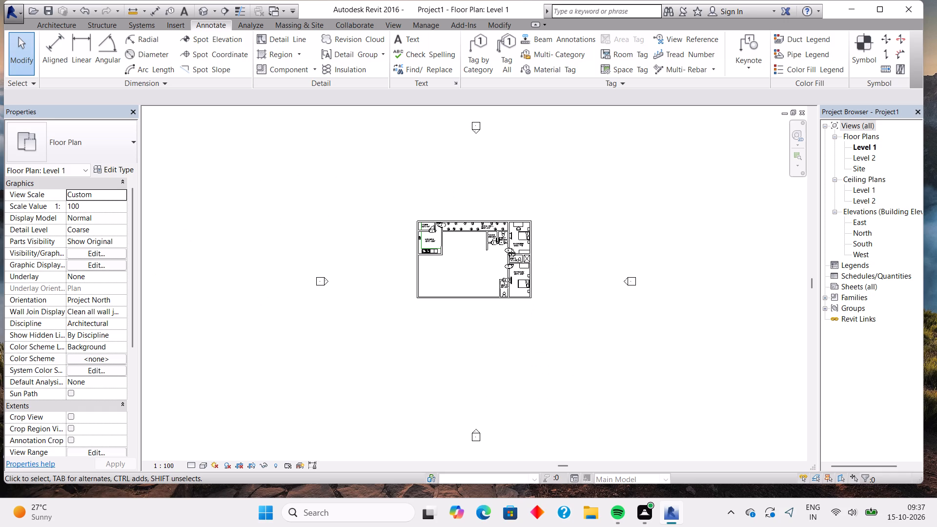
{"action": "scroll", "coordinate": [470, 274], "scroll_direction": "up", "scroll_amount": 9}
{"action": "middle_click_drag", "start_coordinate": [484, 223], "coordinate": [465, 296]}
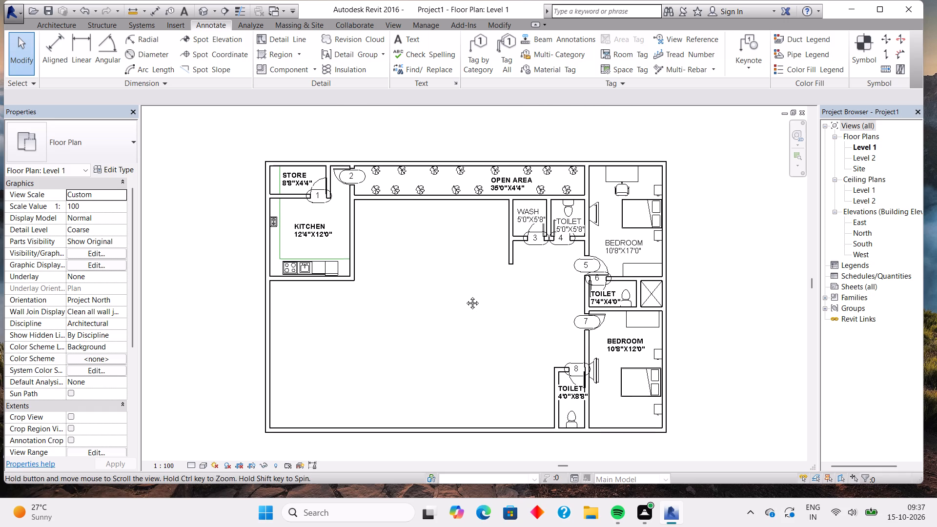
{"action": "middle_click_drag", "start_coordinate": [465, 296], "coordinate": [448, 276]}
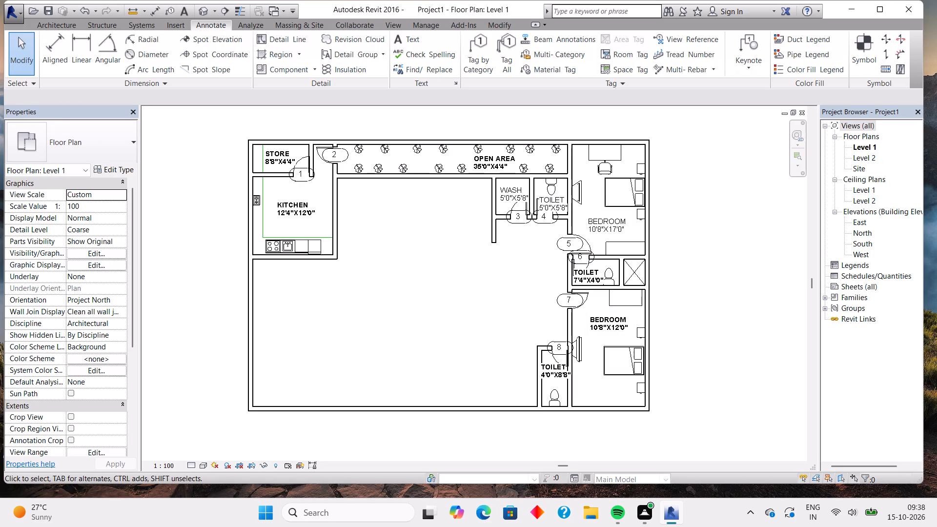
Measure the lower bedroom's clear length between its upper wall and the bottom outer wall with an aligned dimension, without placing it.
{"action": "left_click", "coordinate": [48, 24]}
{"action": "left_click", "coordinate": [53, 49]}
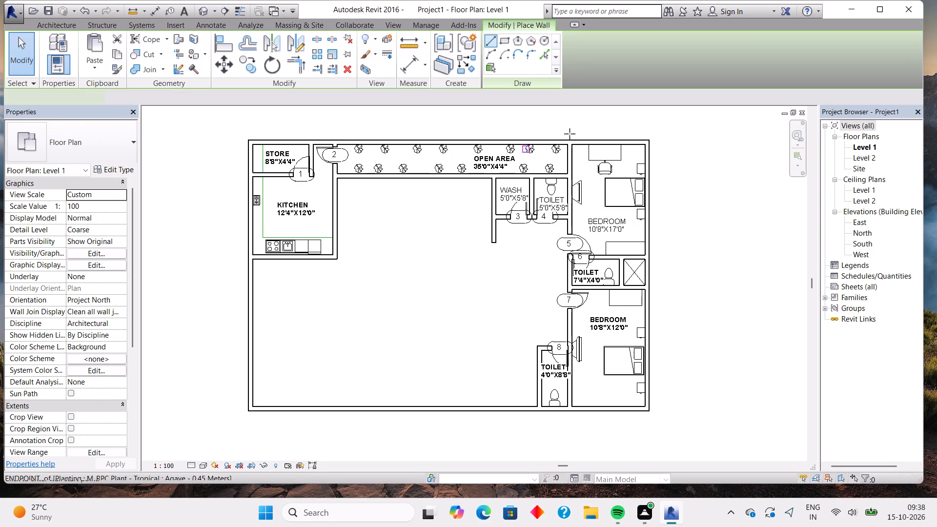
{"action": "left_click", "coordinate": [408, 68]}
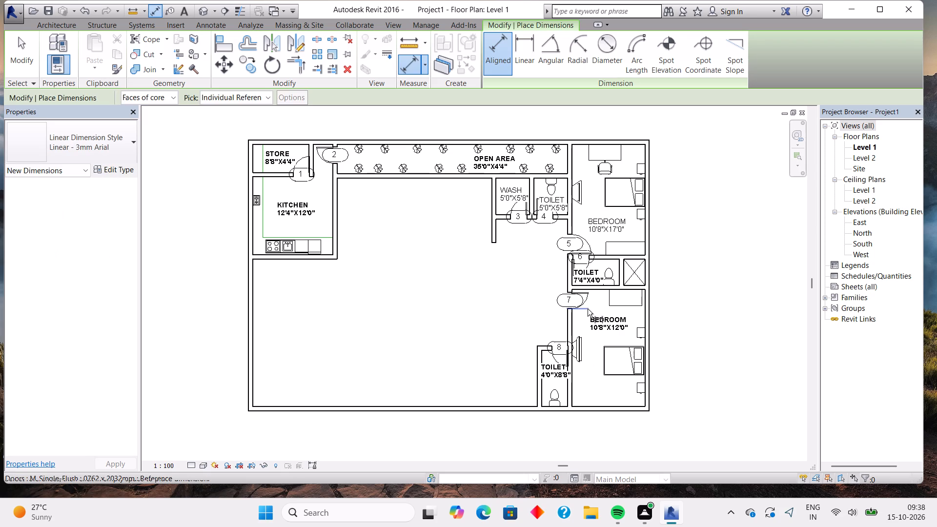
{"action": "left_click", "coordinate": [593, 290]}
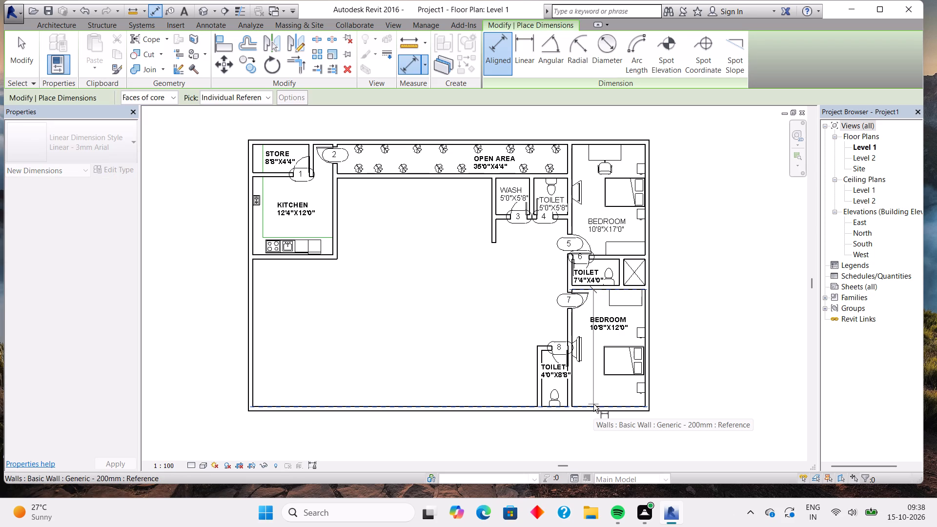
{"action": "scroll", "coordinate": [593, 404], "scroll_direction": "up", "scroll_amount": 5}
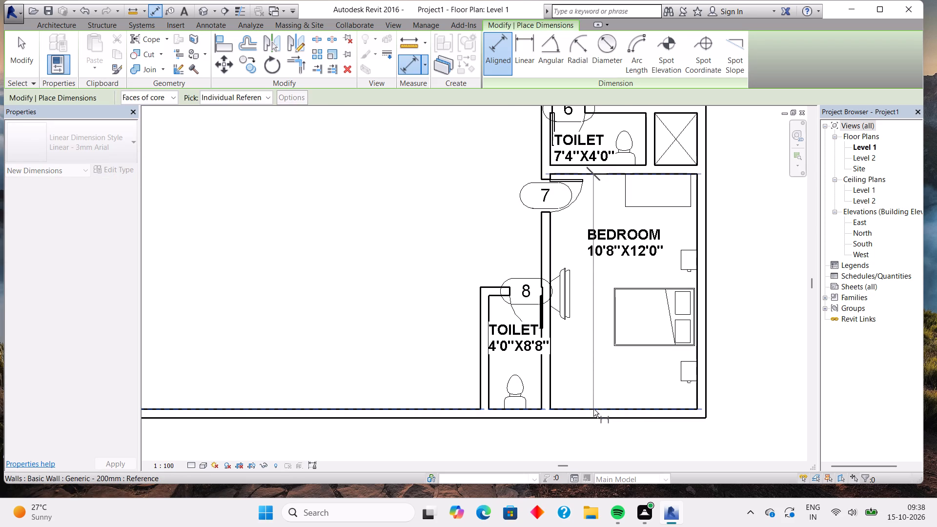
{"action": "left_click", "coordinate": [593, 409]}
{"action": "scroll", "coordinate": [593, 410], "scroll_direction": "down", "scroll_amount": 3}
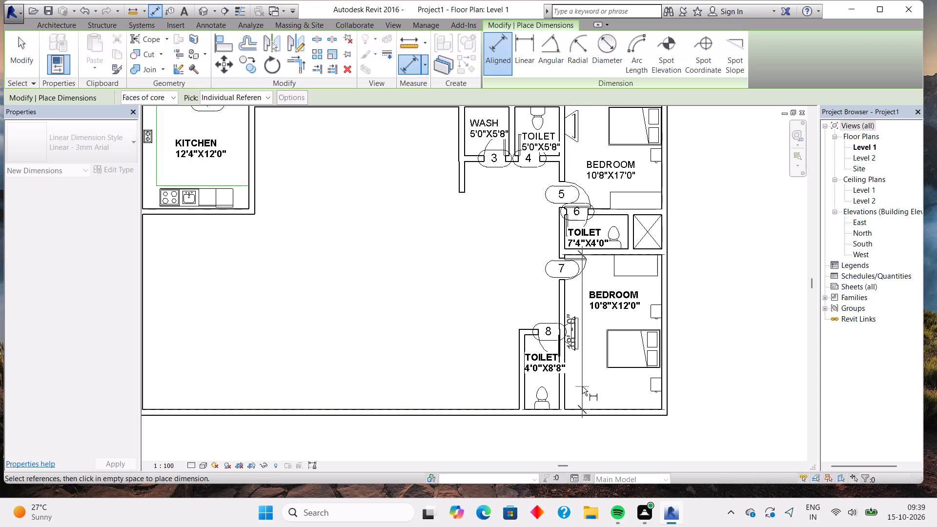
{"action": "key", "text": "Escape"}
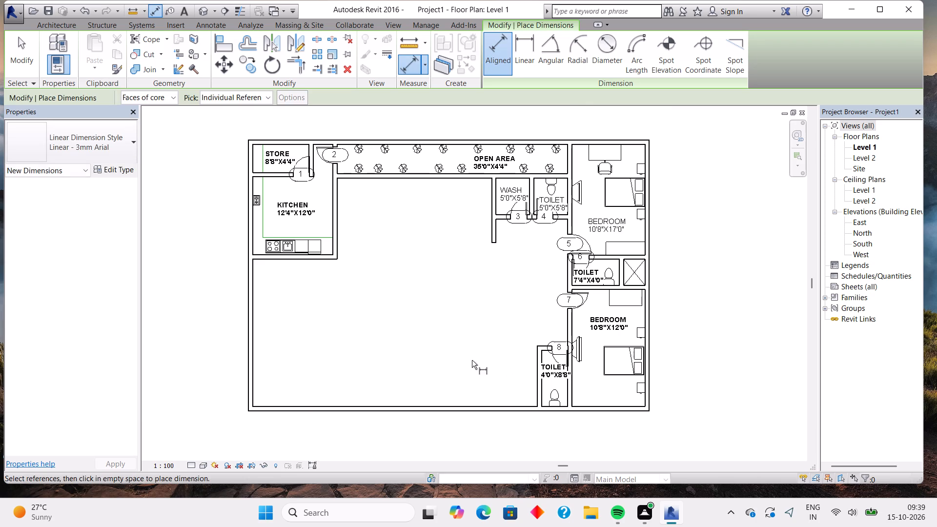
Draw a Generic - 200mm wall about 9'-11" long upward from the upper-left corner of the 4'0"X8'8" toilet.
{"action": "scroll", "coordinate": [479, 336], "scroll_direction": "up", "scroll_amount": 2}
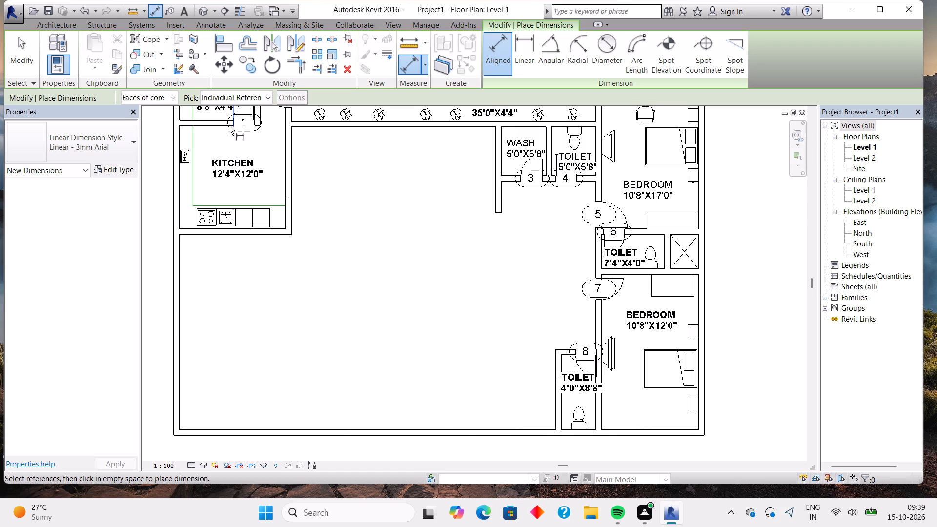
{"action": "left_click", "coordinate": [66, 26]}
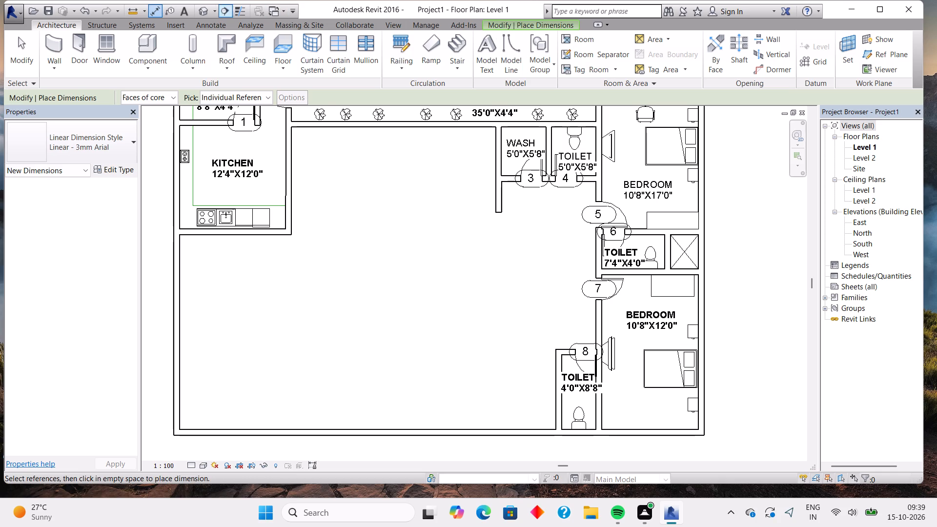
{"action": "left_click", "coordinate": [51, 38]}
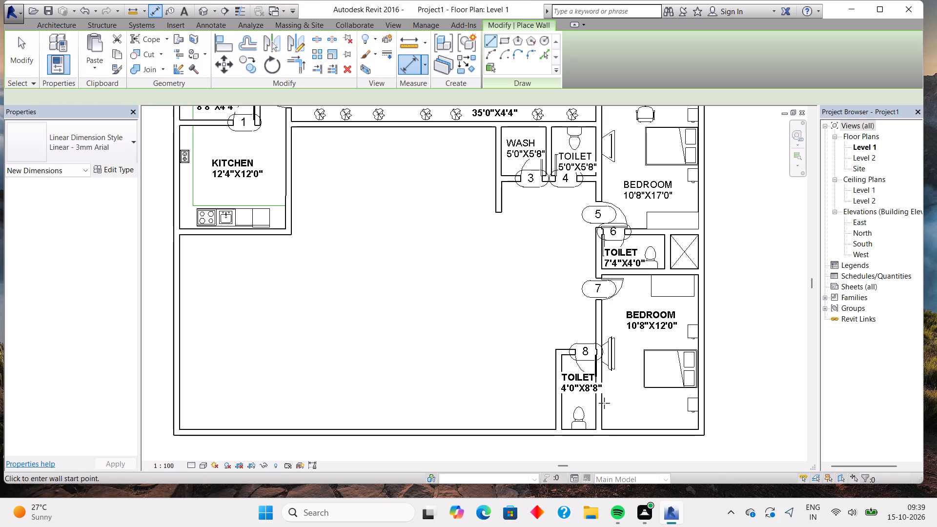
{"action": "left_click", "coordinate": [559, 357]}
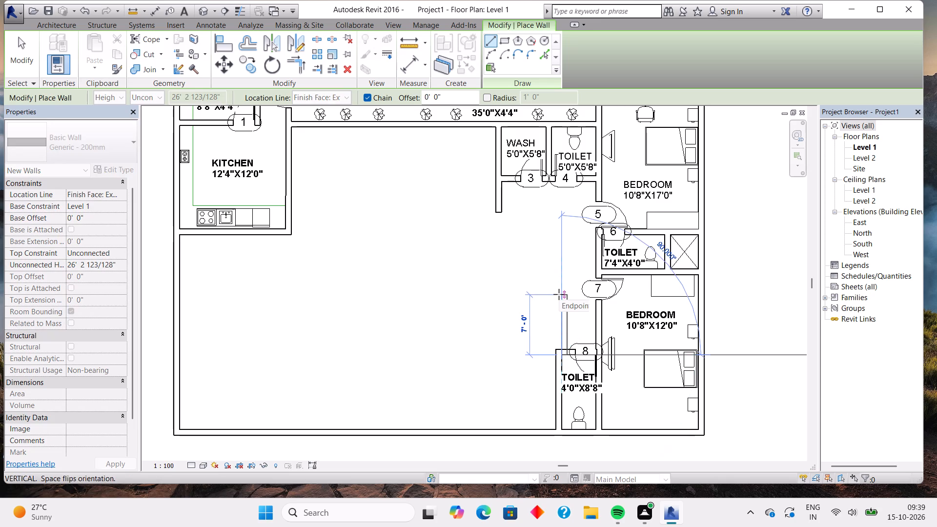
{"action": "key", "text": "space"}
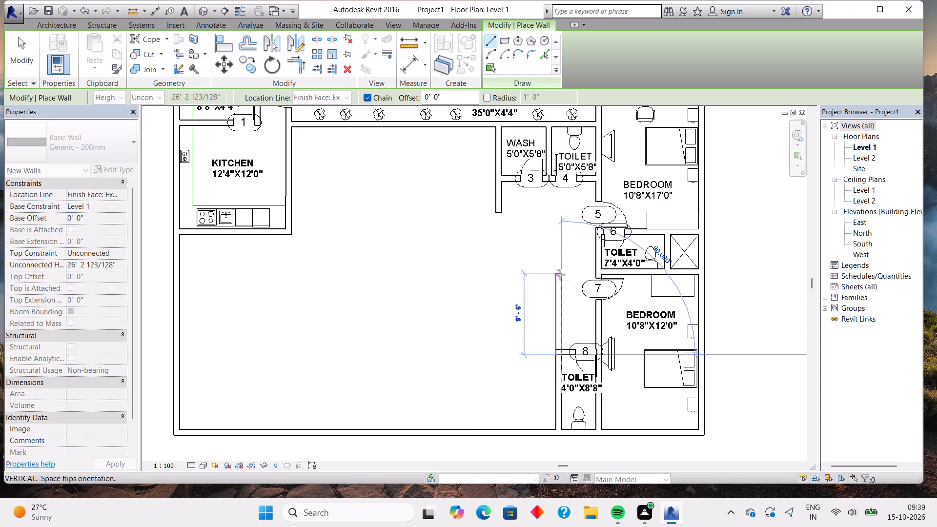
{"action": "scroll", "coordinate": [560, 275], "scroll_direction": "up", "scroll_amount": 2}
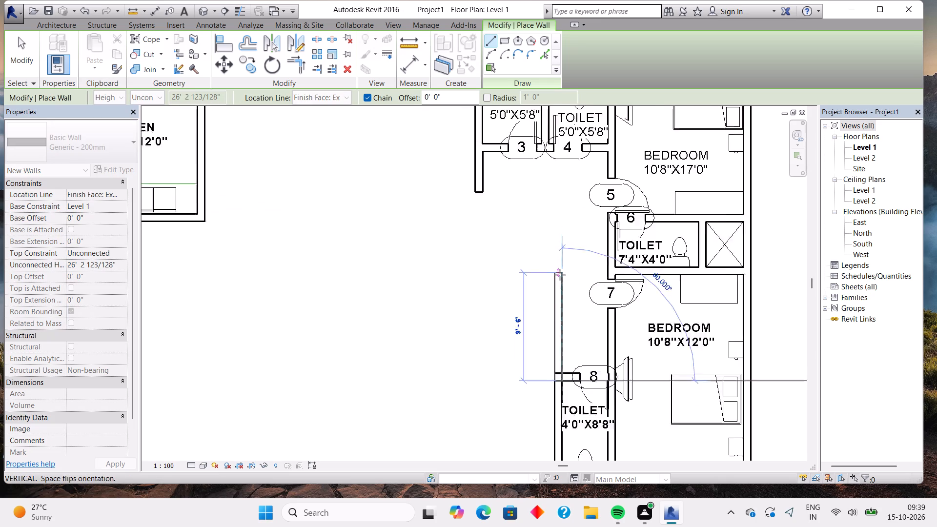
{"action": "scroll", "coordinate": [560, 275], "scroll_direction": "up", "scroll_amount": 4}
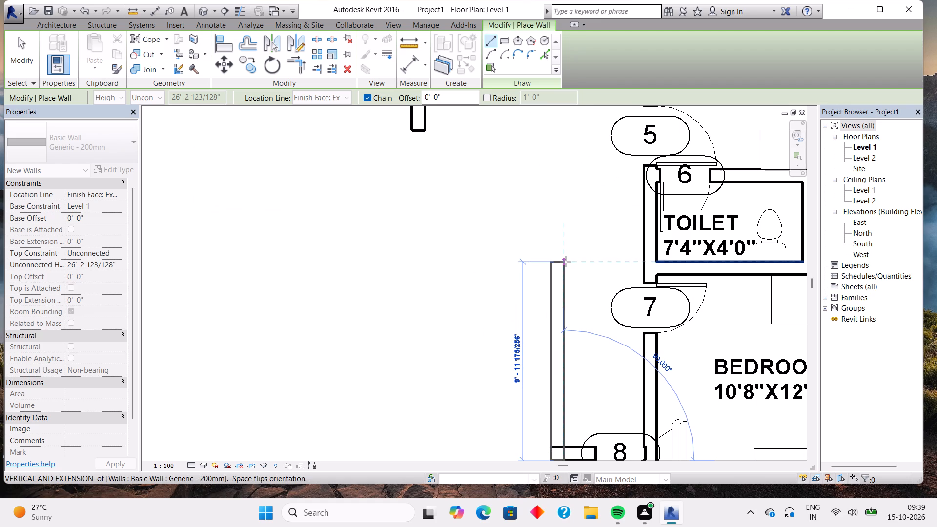
{"action": "left_click", "coordinate": [566, 262]}
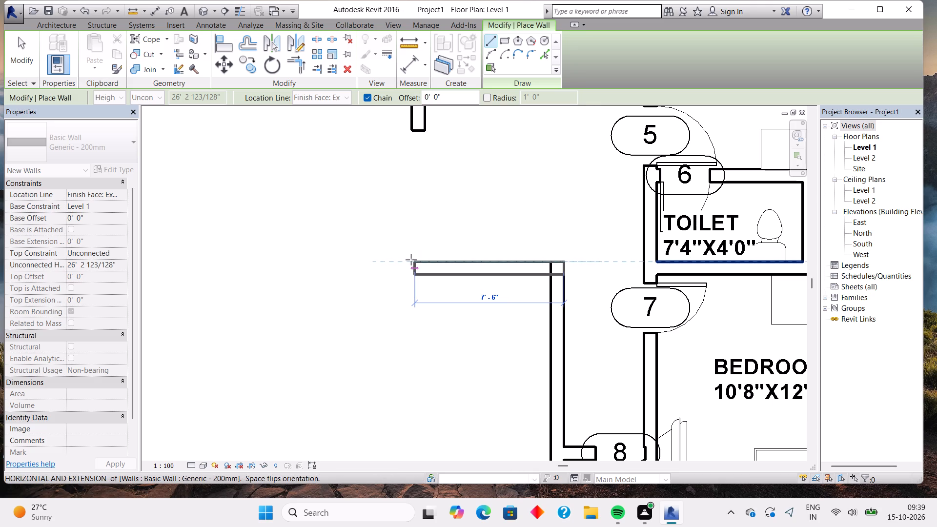
Continue the wall chain 7'-6" to the left and 8'-0" down, leaving its lower end open in the central area.
{"action": "left_click", "coordinate": [411, 260]}
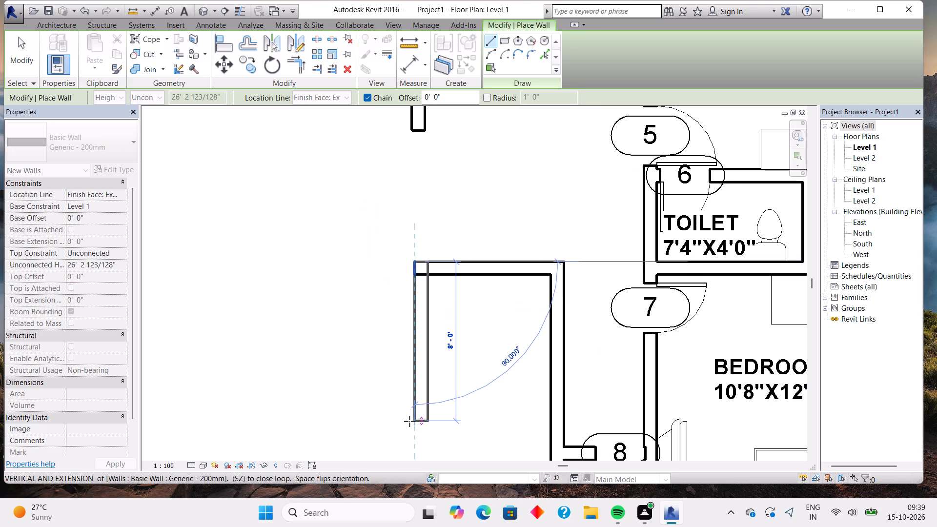
{"action": "middle_click_drag", "start_coordinate": [409, 421], "coordinate": [444, 213]}
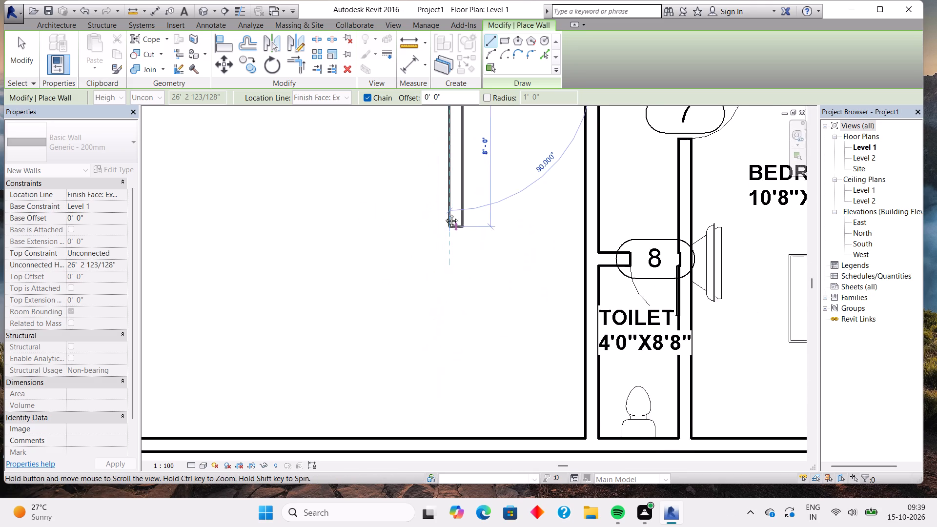
{"action": "middle_click_drag", "start_coordinate": [444, 213], "coordinate": [446, 188]}
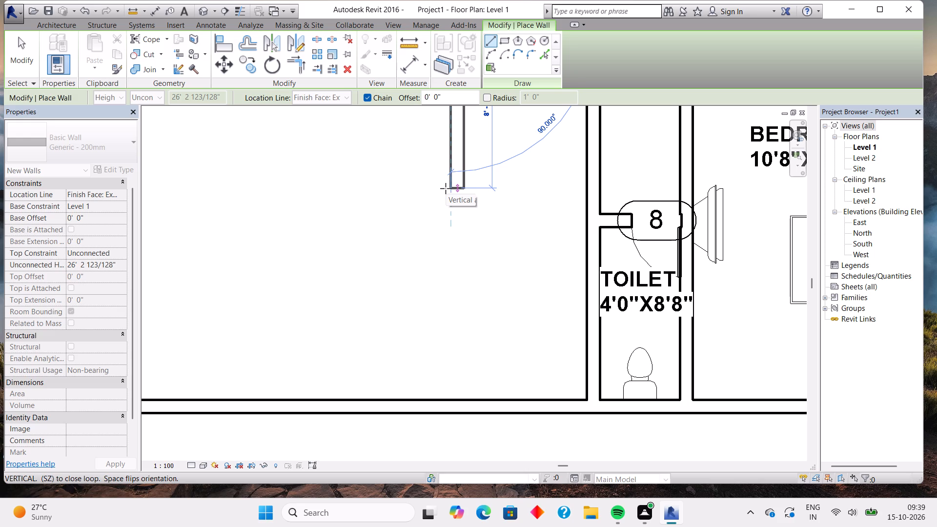
{"action": "scroll", "coordinate": [446, 188], "scroll_direction": "down", "scroll_amount": 3}
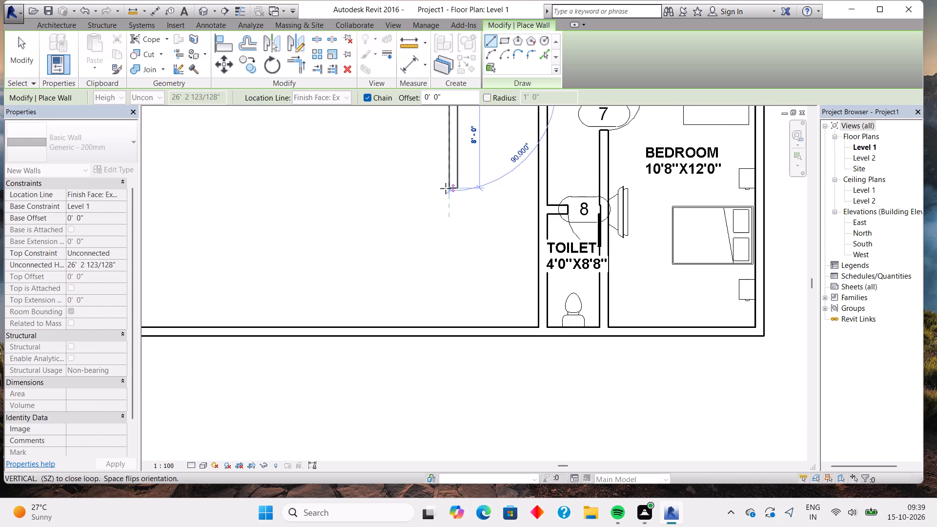
{"action": "scroll", "coordinate": [446, 188], "scroll_direction": "down", "scroll_amount": 5}
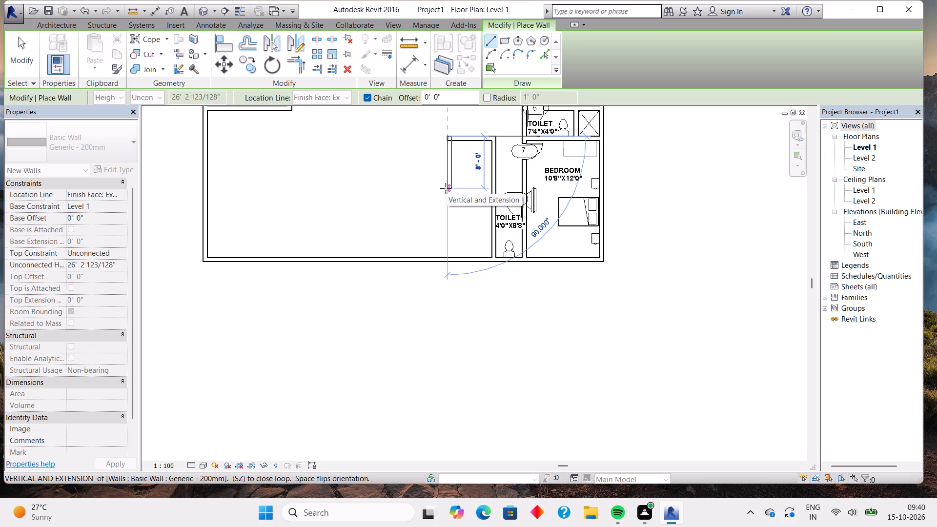
{"action": "left_click", "coordinate": [446, 188]}
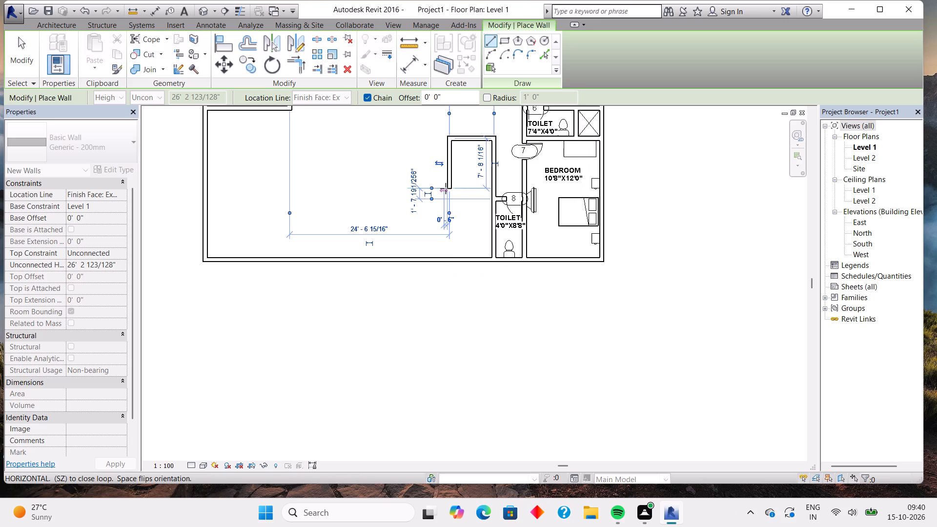
{"action": "key", "text": "Escape"}
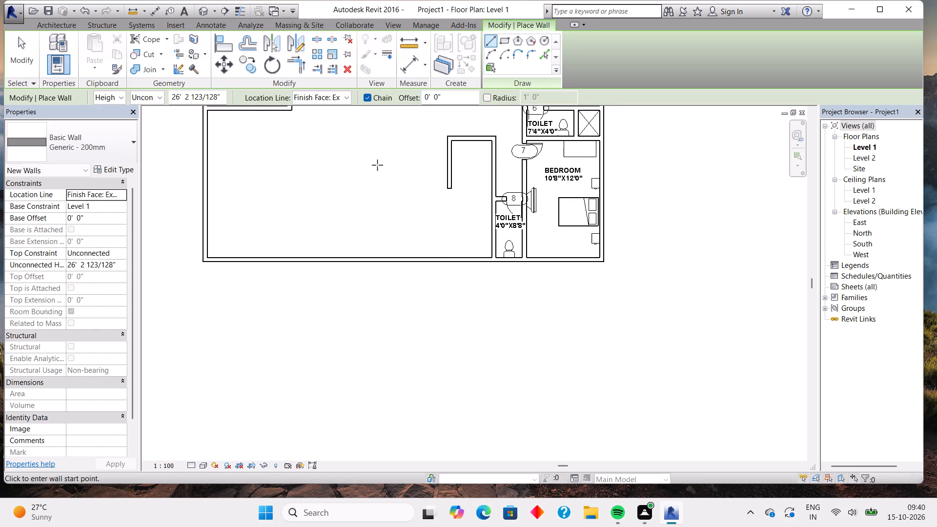
Draw a horizontal model line about 12' long from the left outer wall's inner face, below the kitchen and near the bottom wall.
{"action": "scroll", "coordinate": [377, 165], "scroll_direction": "down", "scroll_amount": 4}
{"action": "middle_click_drag", "start_coordinate": [377, 165], "coordinate": [460, 302]}
{"action": "scroll", "coordinate": [460, 302], "scroll_direction": "up", "scroll_amount": 2}
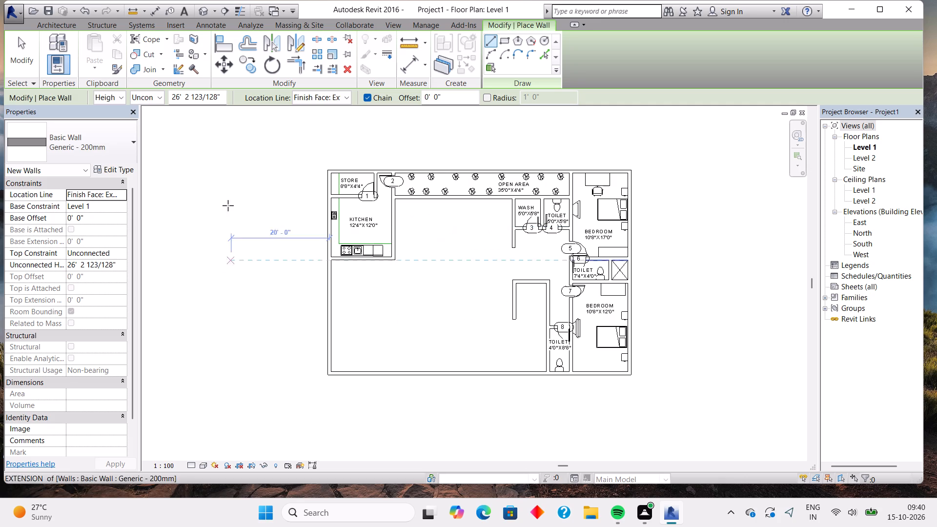
{"action": "left_click", "coordinate": [57, 29]}
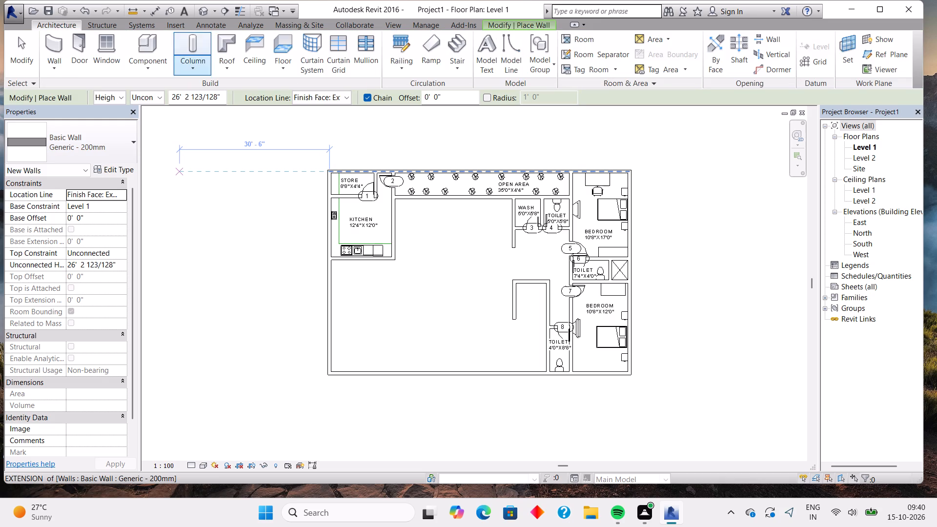
{"action": "left_click", "coordinate": [520, 50]}
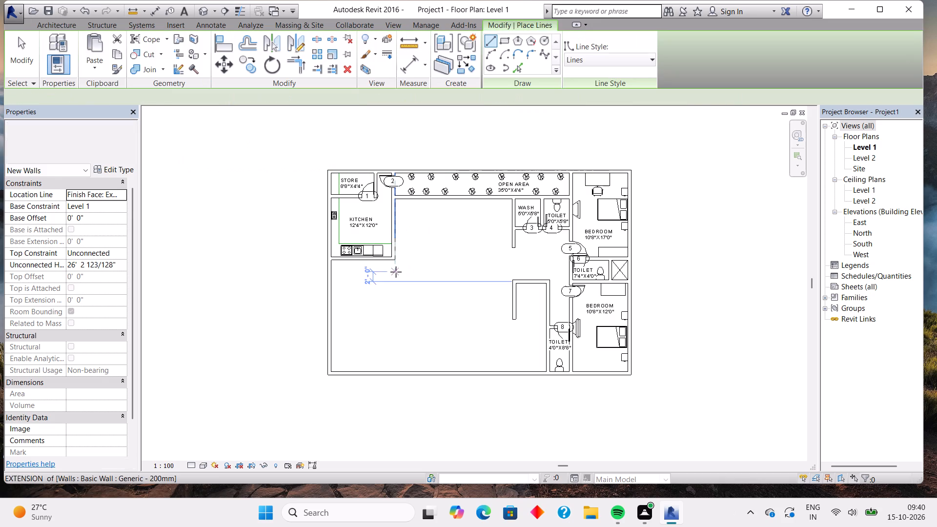
{"action": "scroll", "coordinate": [395, 271], "scroll_direction": "up", "scroll_amount": 8}
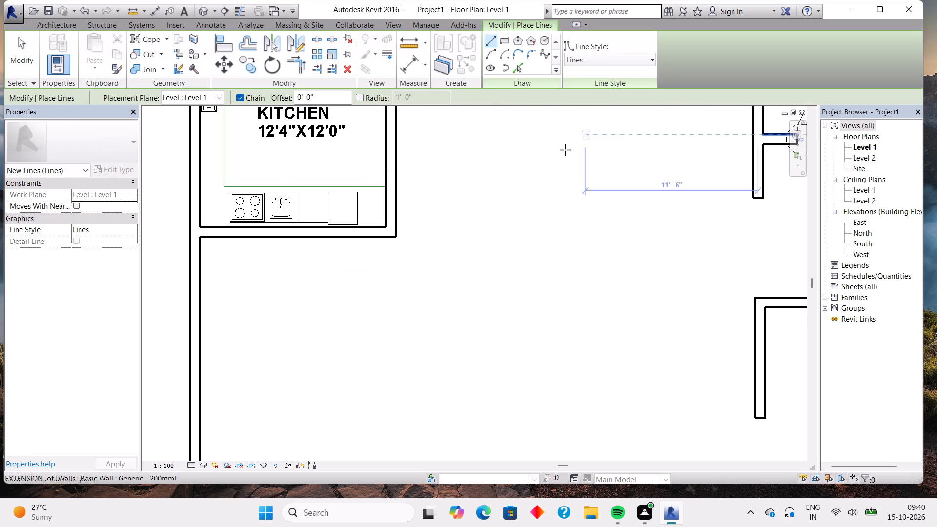
{"action": "middle_click_drag", "start_coordinate": [563, 152], "coordinate": [581, 272]}
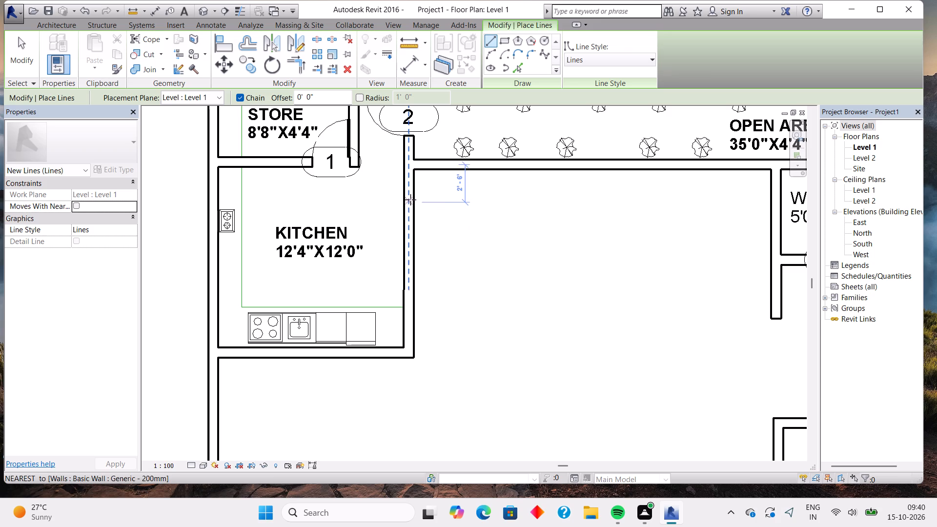
{"action": "middle_click_drag", "start_coordinate": [447, 411], "coordinate": [521, 158]}
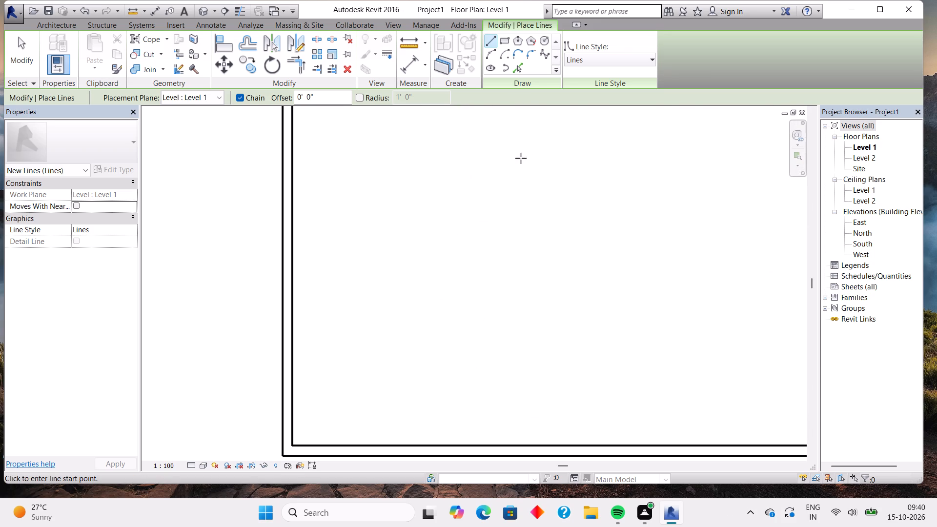
{"action": "left_click", "coordinate": [293, 384]}
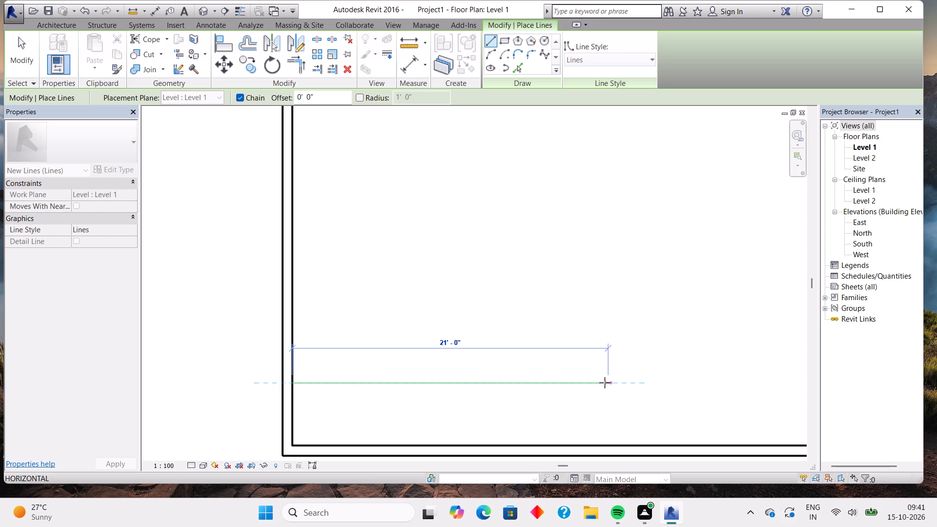
{"action": "left_click", "coordinate": [475, 383]}
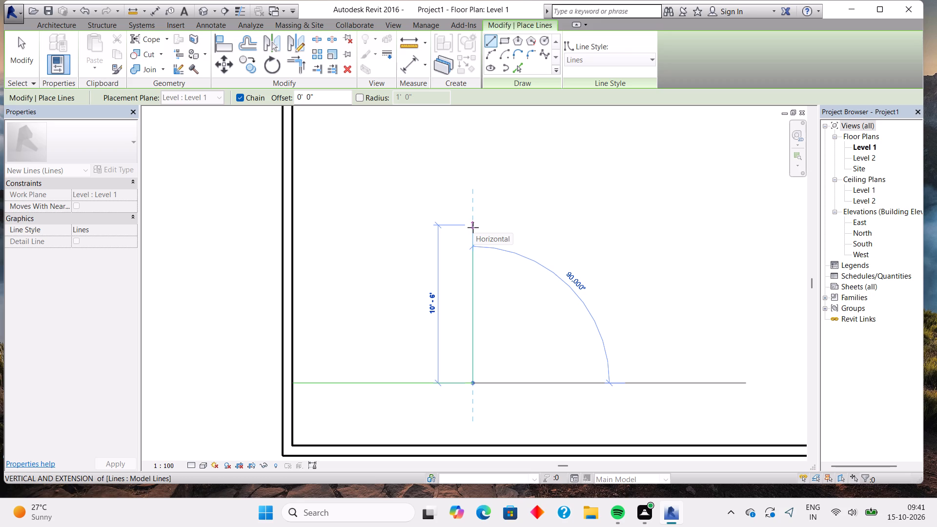
{"action": "key", "text": "Escape"}
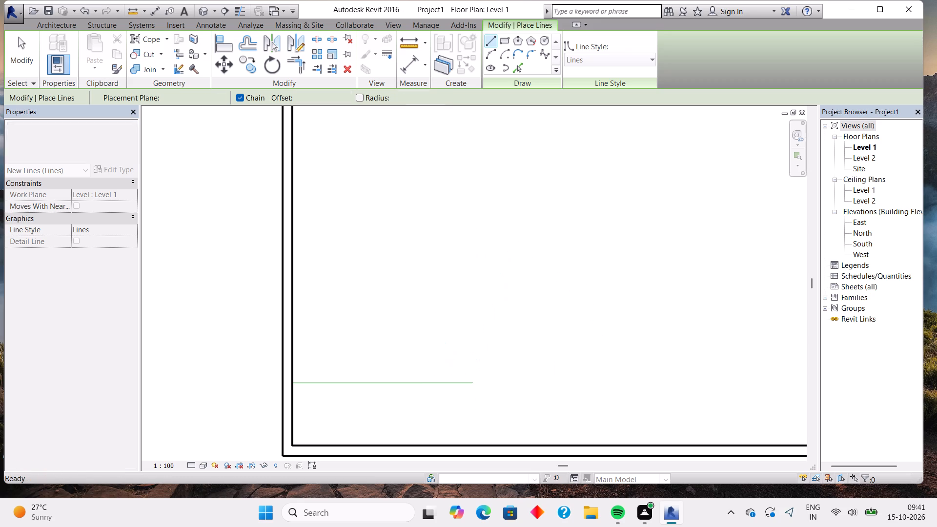
Load the M_RPC Beetle car family from the US Metric library's Entourage folder for placement as a component.
{"action": "scroll", "coordinate": [478, 304], "scroll_direction": "down", "scroll_amount": 4}
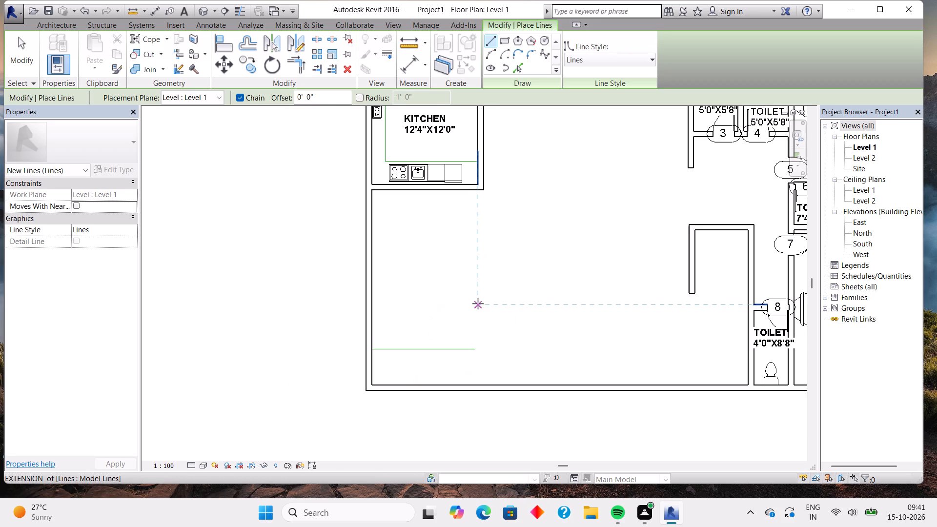
{"action": "middle_click_drag", "start_coordinate": [496, 270], "coordinate": [473, 312]}
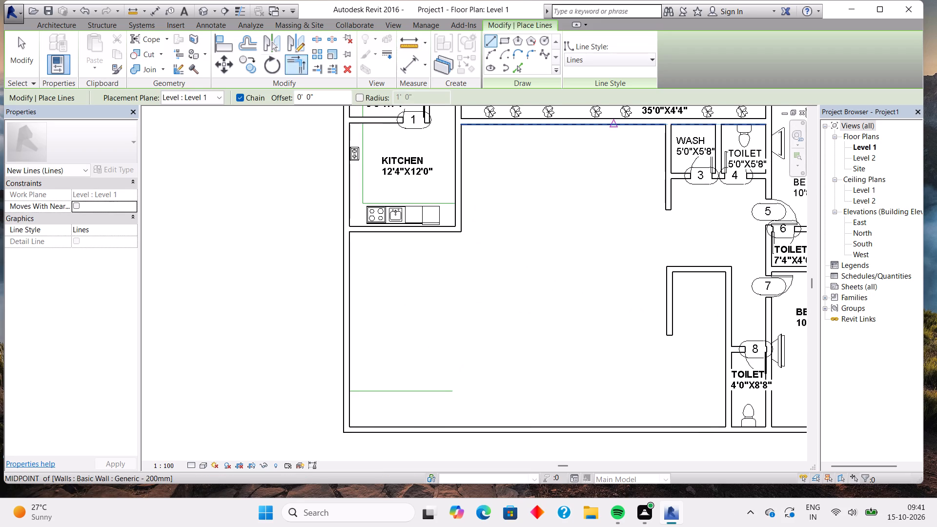
{"action": "left_click", "coordinate": [76, 28]}
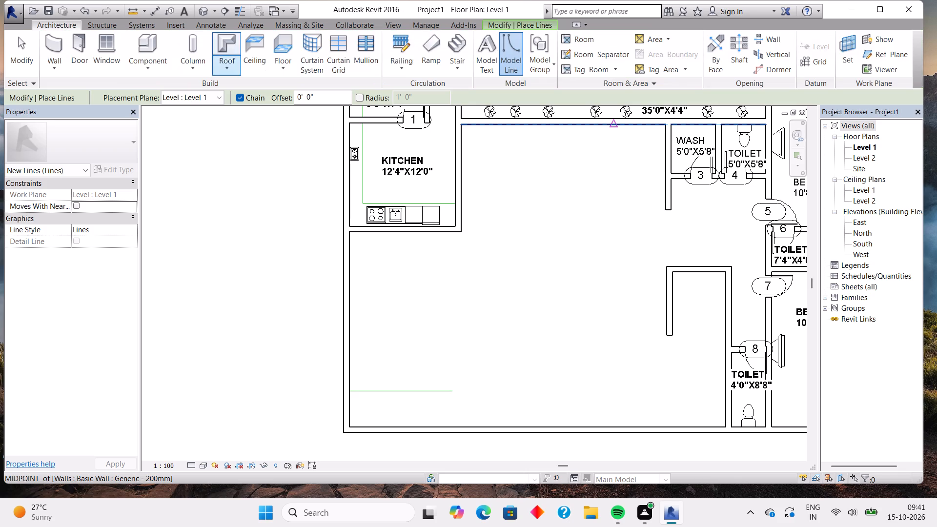
{"action": "left_click", "coordinate": [154, 52]}
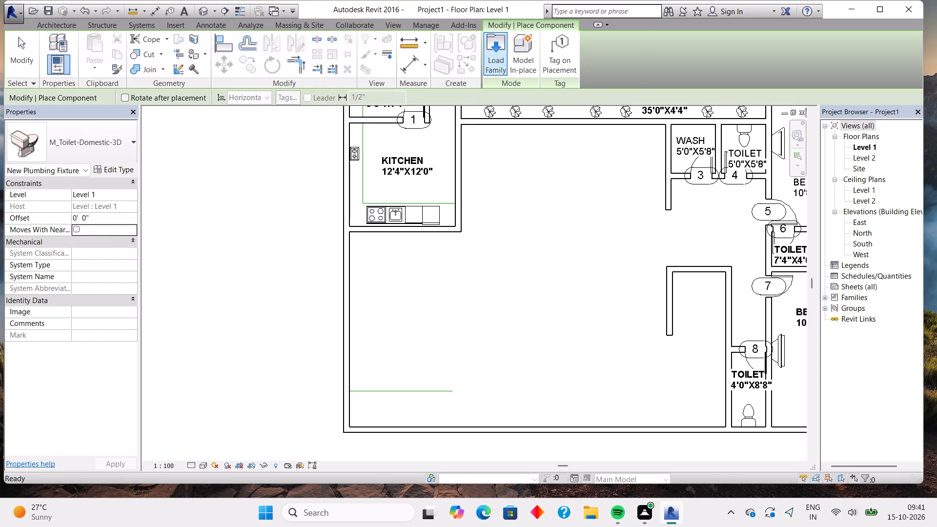
{"action": "left_click", "coordinate": [489, 41]}
{"action": "double_click", "coordinate": [276, 197]}
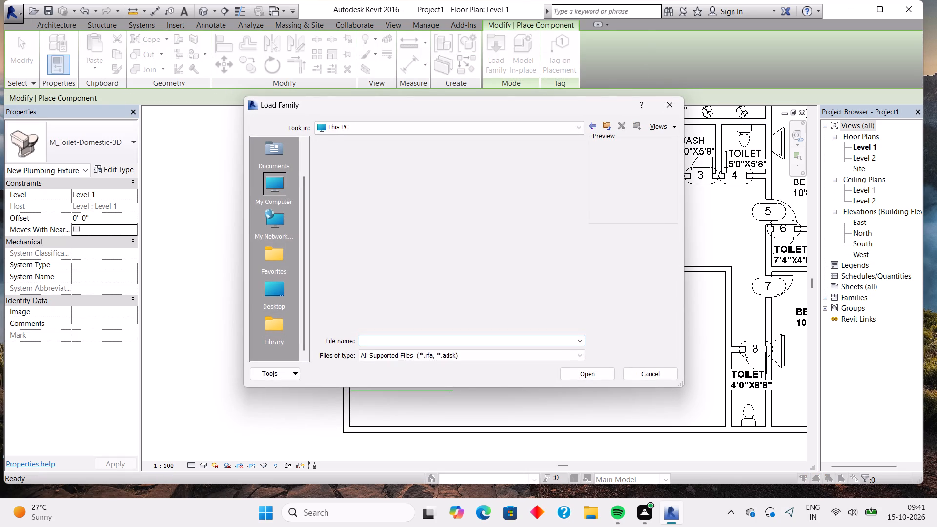
{"action": "double_click", "coordinate": [342, 182]}
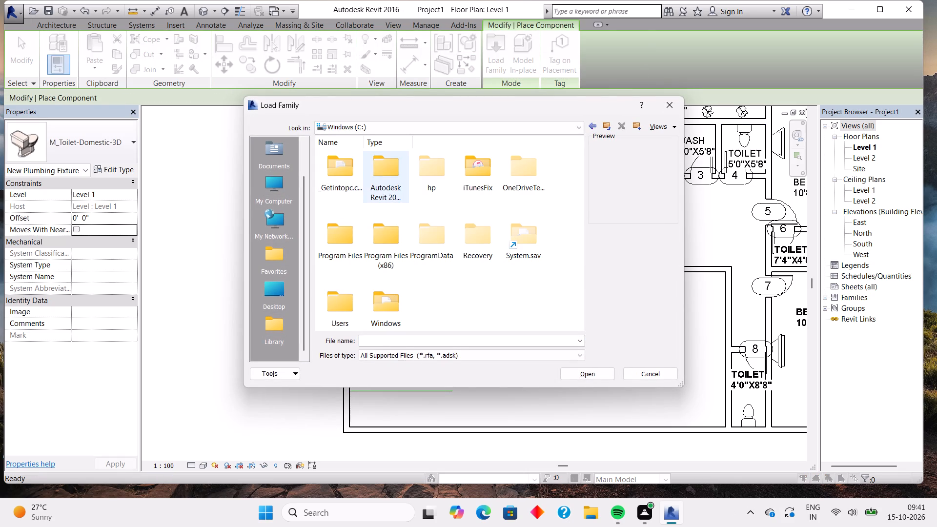
{"action": "double_click", "coordinate": [383, 188]}
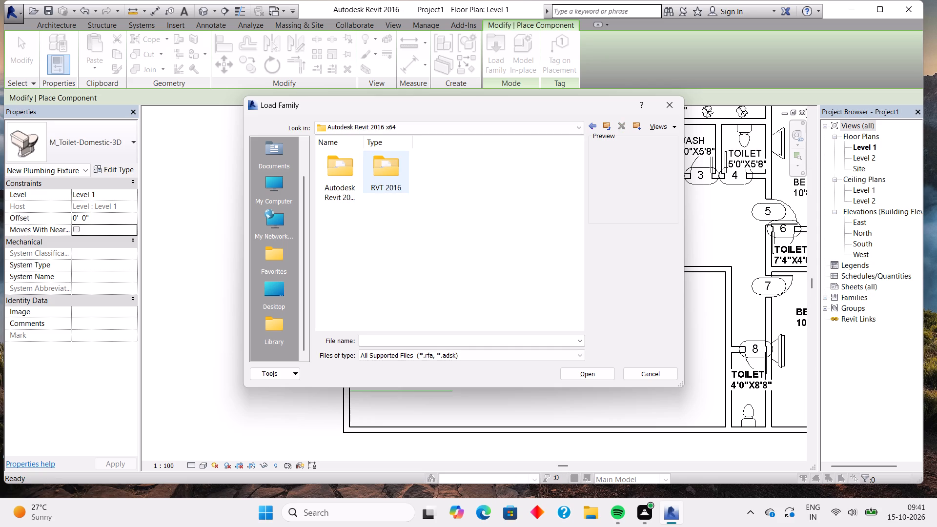
{"action": "double_click", "coordinate": [390, 180]}
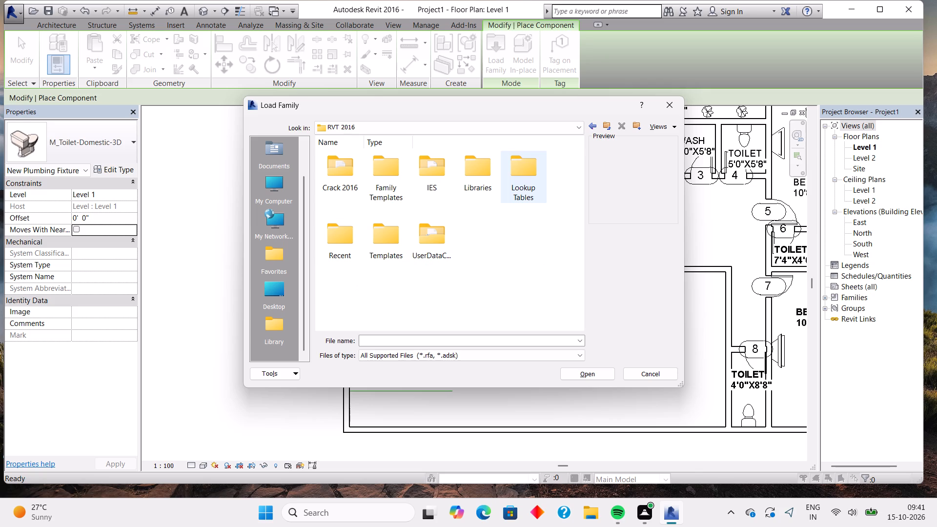
{"action": "double_click", "coordinate": [474, 174]}
{"action": "double_click", "coordinate": [377, 174]}
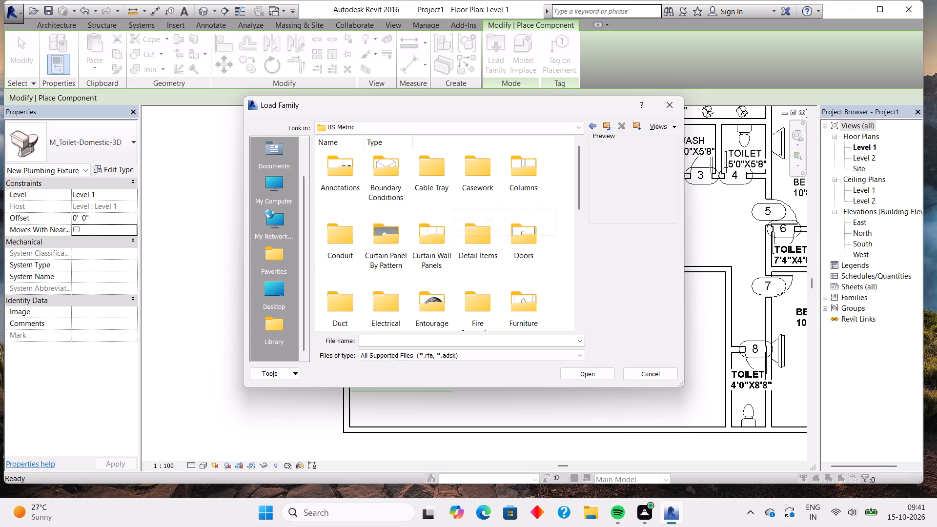
{"action": "scroll", "coordinate": [475, 285], "scroll_direction": "down", "scroll_amount": 1}
{"action": "double_click", "coordinate": [439, 214]}
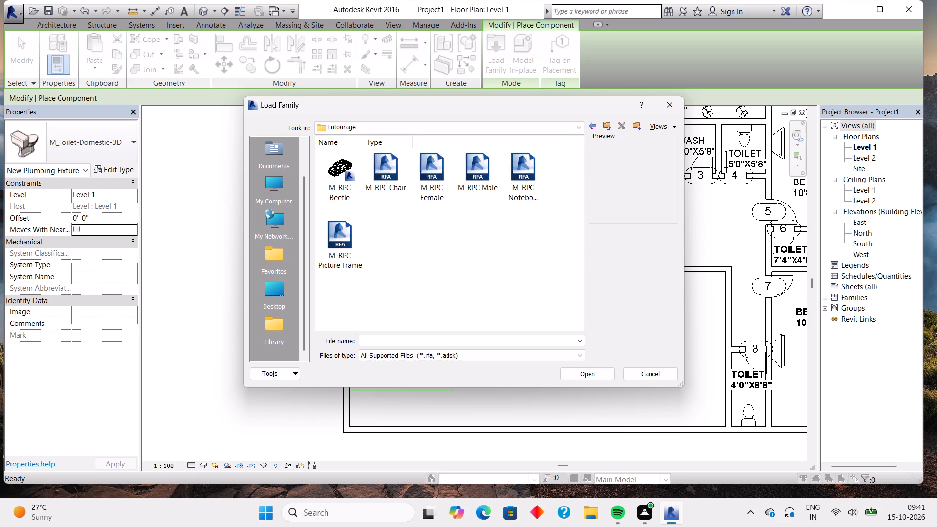
{"action": "double_click", "coordinate": [335, 174]}
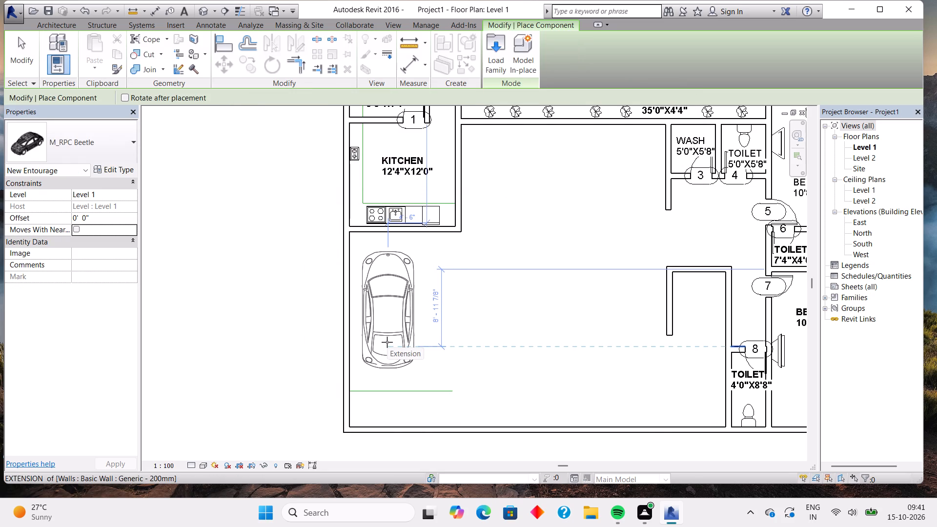
Place the M_RPC Beetle car upright below the kitchen, between the left outer wall and the open central area.
{"action": "left_click", "coordinate": [387, 342]}
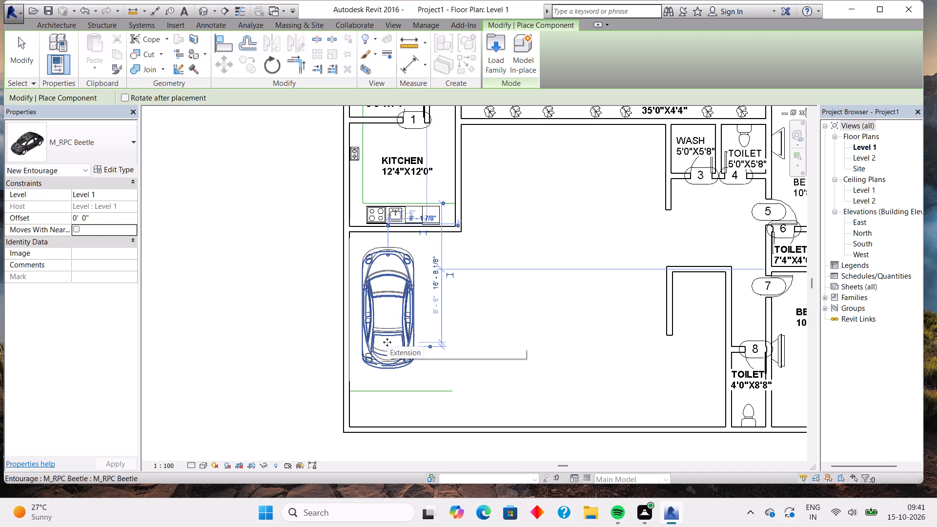
{"action": "key", "text": "Escape"}
{"action": "key", "text": "Escape"}
{"action": "key", "text": "Escape"}
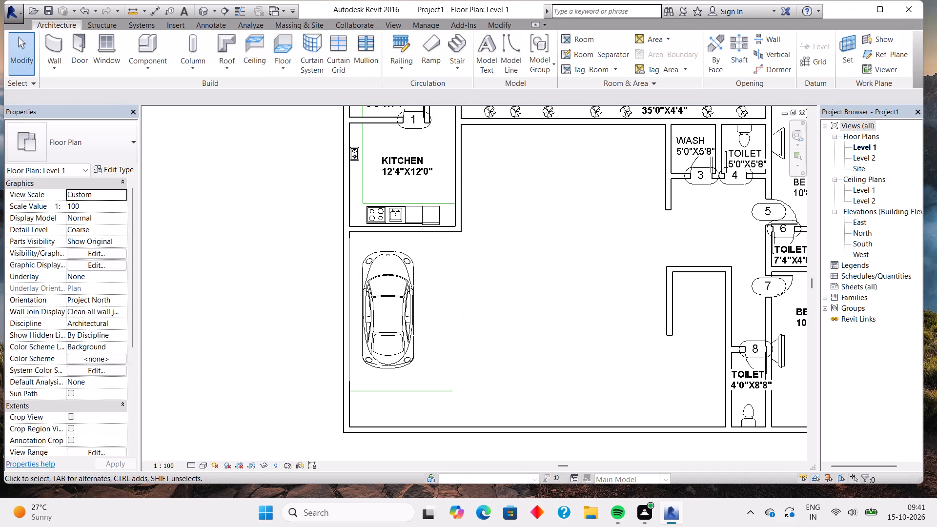
Draw a vertical model line about 10'-8" long, aligned with the kitchen's right wall, down to the bottom outer wall.
{"action": "scroll", "coordinate": [462, 319], "scroll_direction": "down", "scroll_amount": 2}
{"action": "scroll", "coordinate": [462, 319], "scroll_direction": "up", "scroll_amount": 2}
{"action": "left_click", "coordinate": [503, 54]}
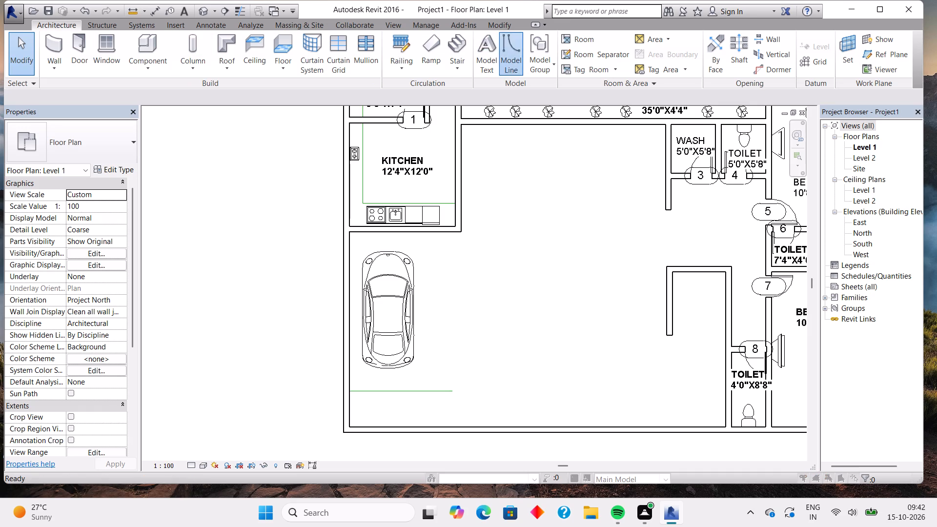
{"action": "left_click", "coordinate": [574, 148]}
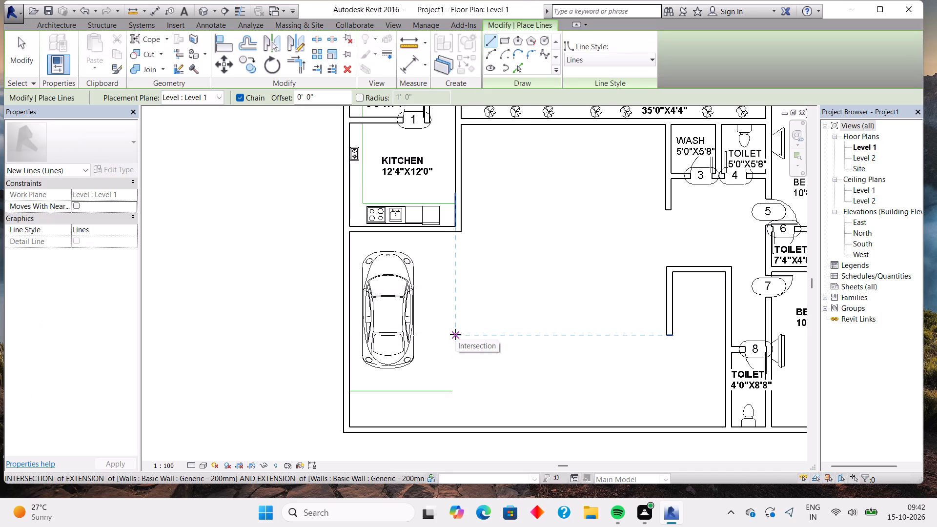
{"action": "left_click", "coordinate": [455, 334]}
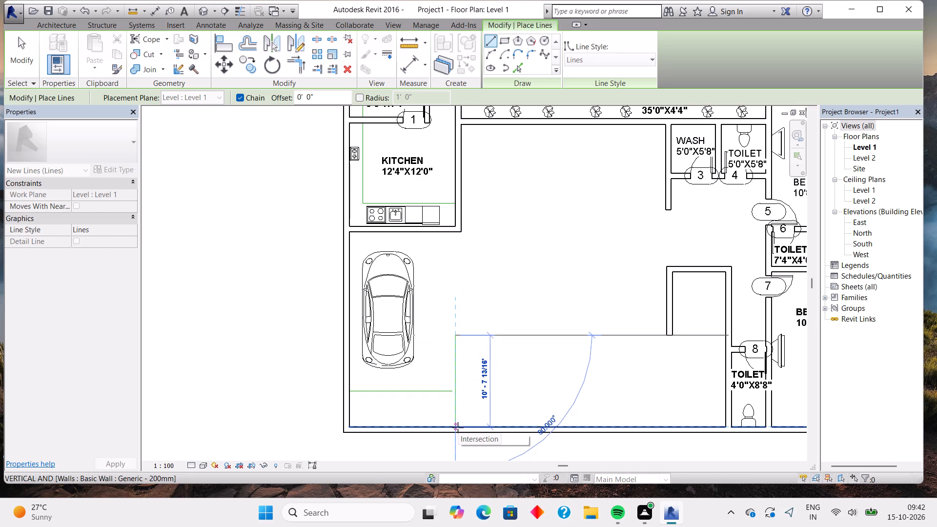
{"action": "left_click", "coordinate": [458, 427]}
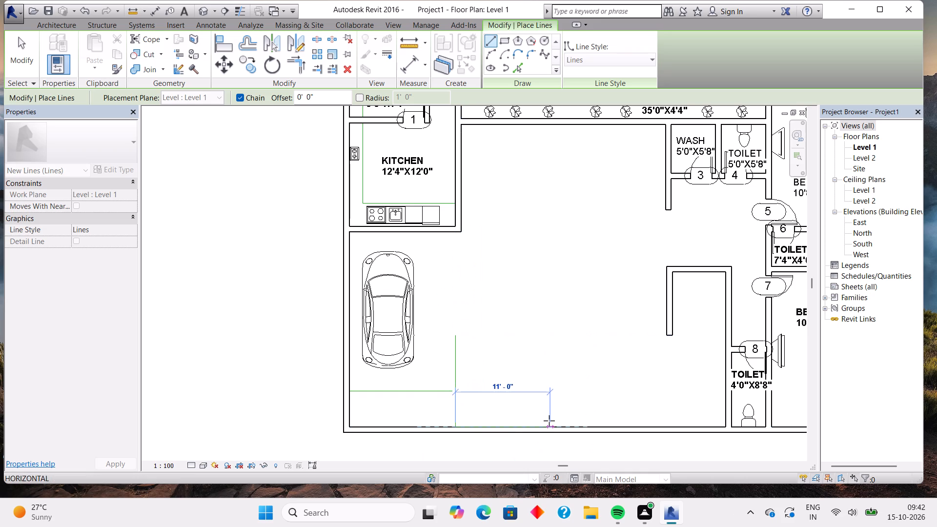
{"action": "key", "text": "Escape"}
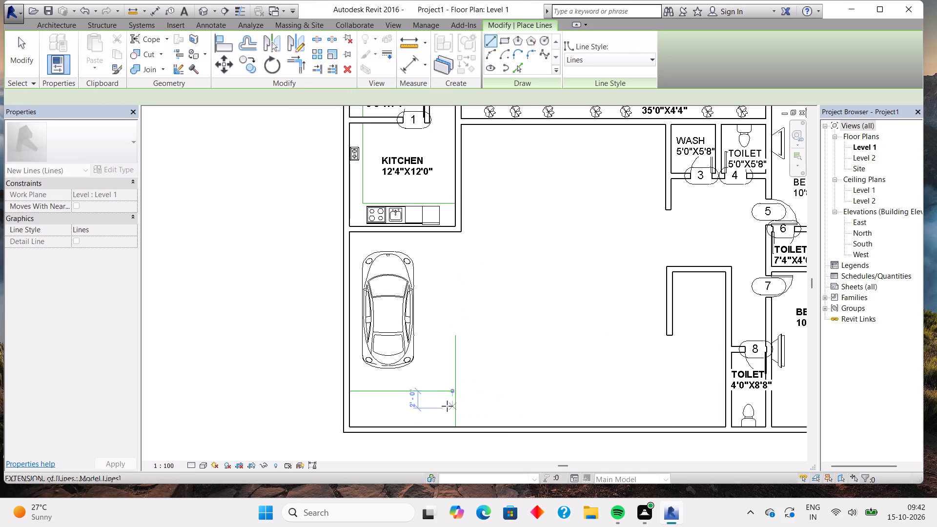
{"action": "key", "text": "Escape"}
{"action": "key", "text": "Escape"}
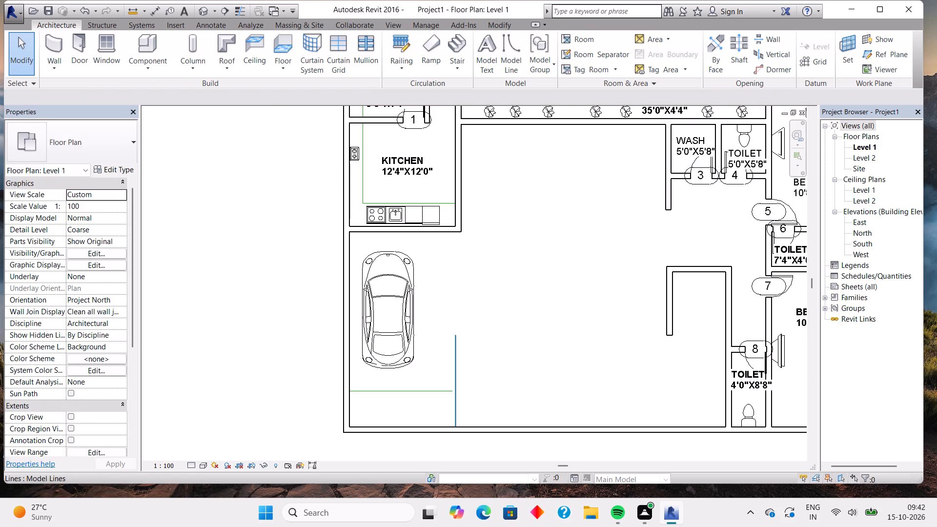
Nudge the vertical model line left so it meets the right end of the horizontal line below the car.
{"action": "left_click", "coordinate": [457, 390]}
{"action": "key", "text": "Left"}
{"action": "key", "text": "Left"}
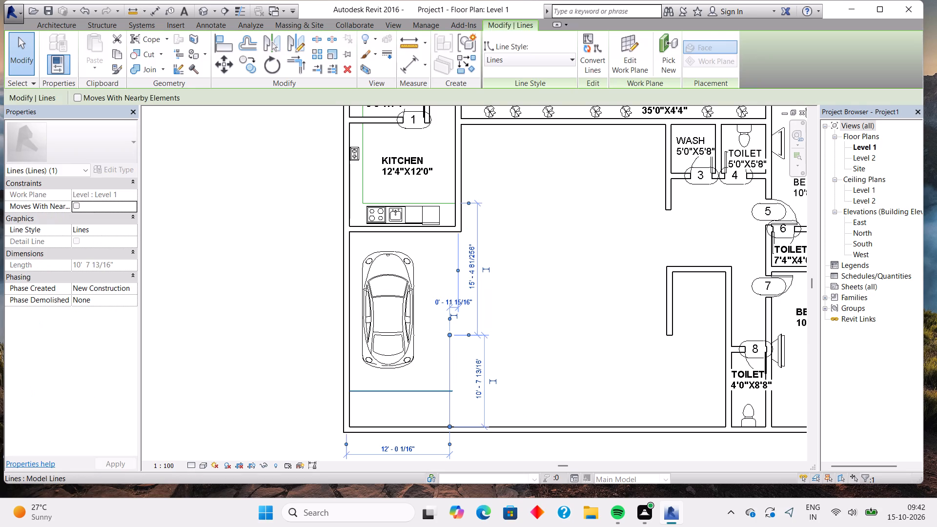
{"action": "key", "text": "Right"}
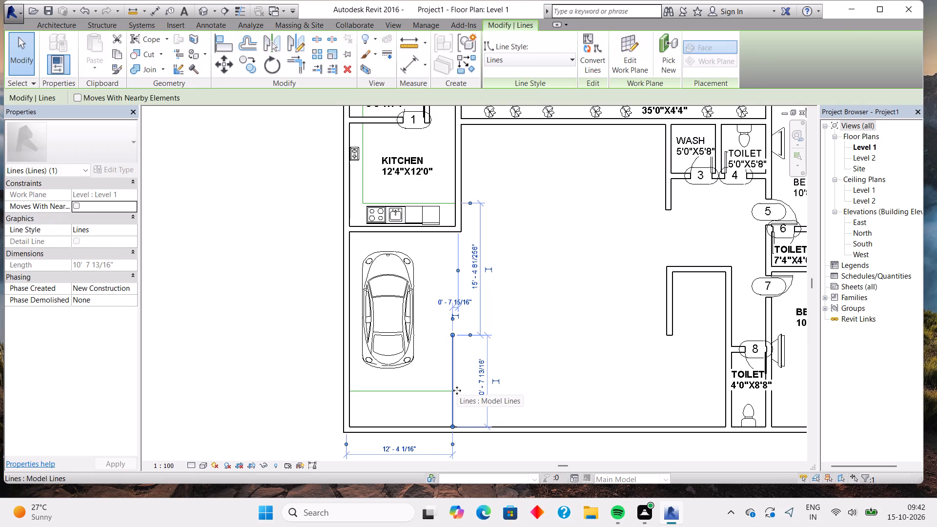
{"action": "key", "text": "Escape"}
{"action": "key", "text": "Escape"}
Draw a chained model line 12'-0" right from the vertical line's upper part, continuing down to the bottom outer wall.
{"action": "middle_click_drag", "start_coordinate": [516, 260], "coordinate": [464, 231]}
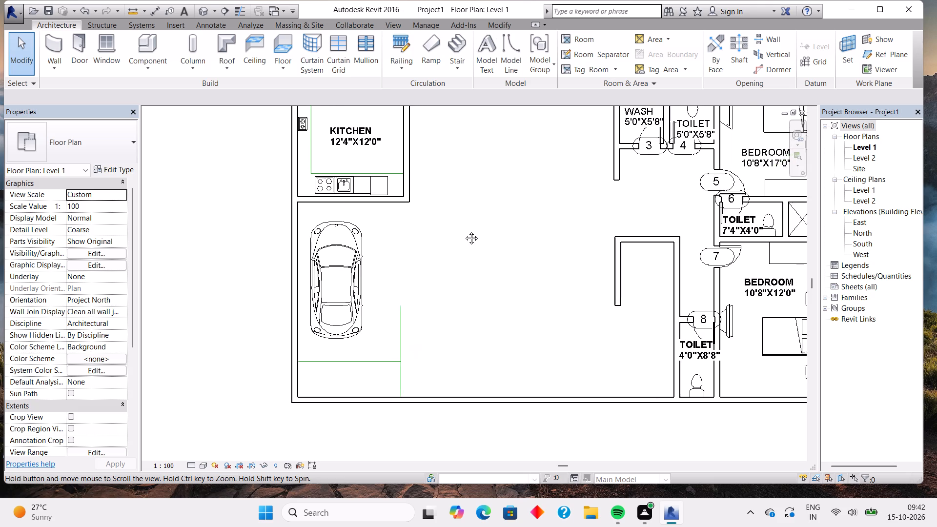
{"action": "middle_click_drag", "start_coordinate": [464, 231], "coordinate": [430, 246]}
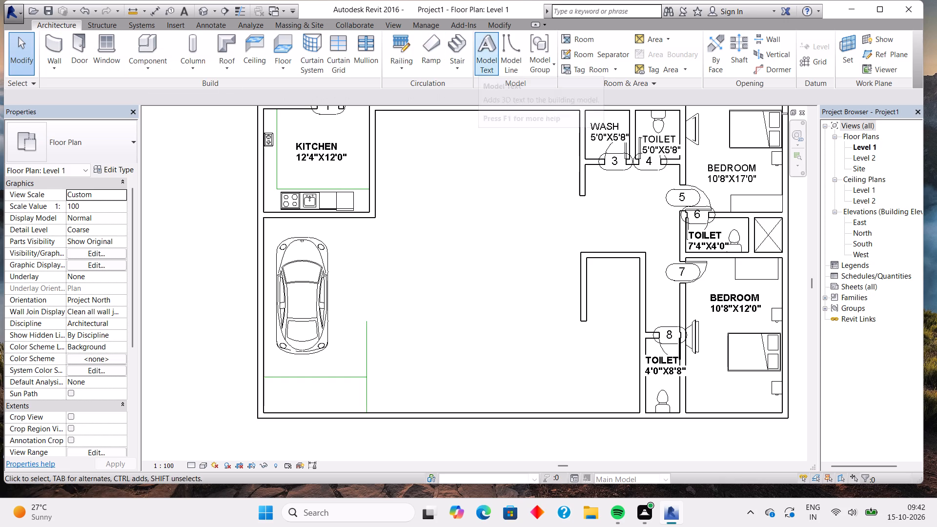
{"action": "left_click", "coordinate": [513, 44]}
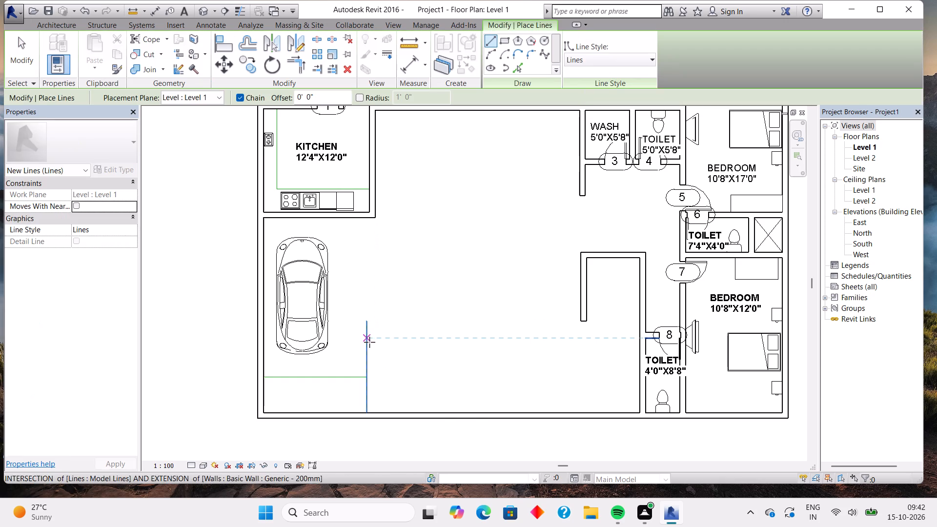
{"action": "left_click", "coordinate": [369, 342]}
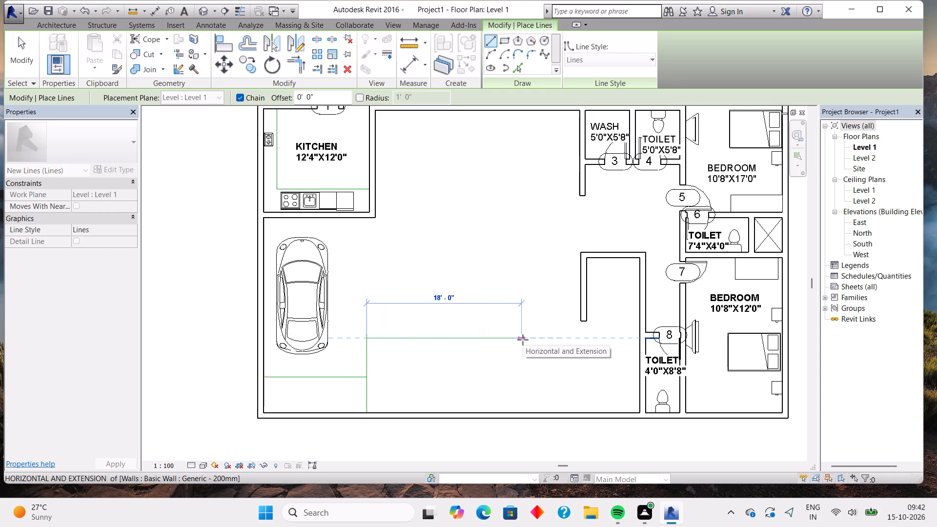
{"action": "left_click", "coordinate": [471, 333]}
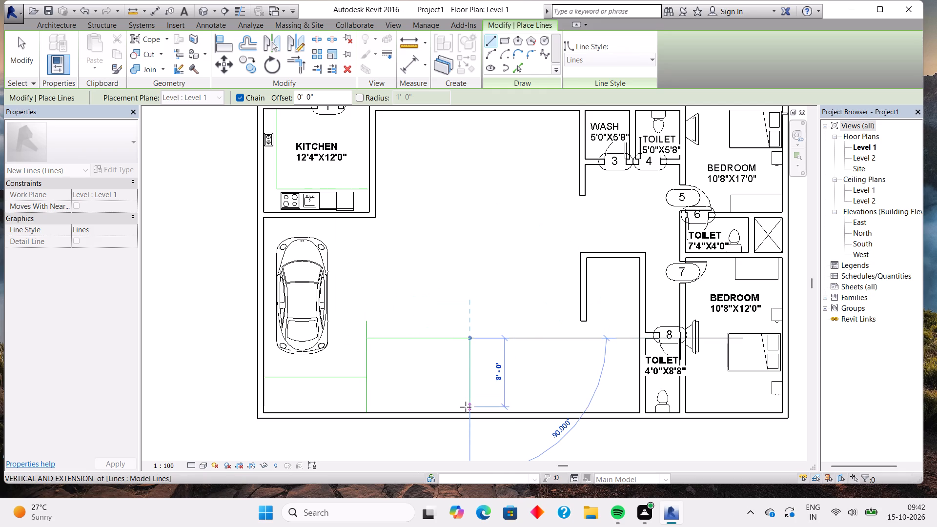
{"action": "left_click", "coordinate": [466, 412]}
{"action": "key", "text": "Escape"}
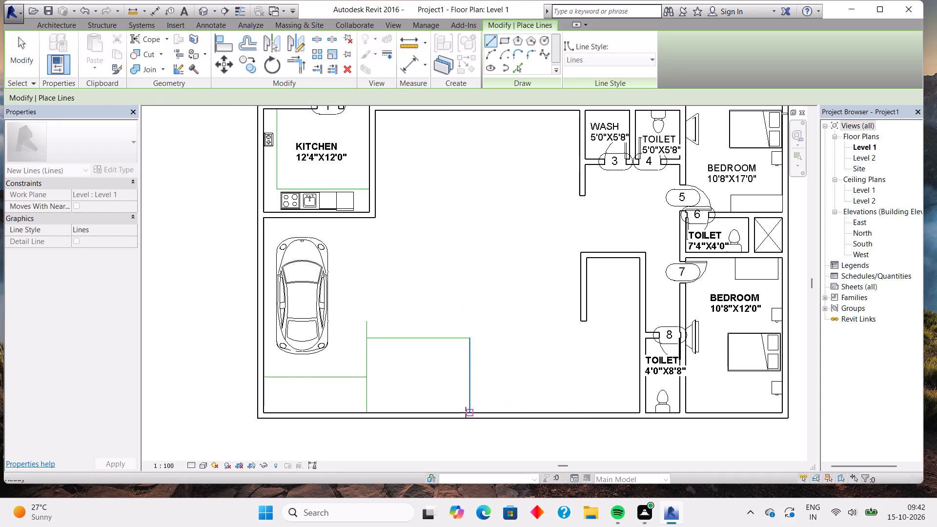
Draw a short Generic - 200mm wall downward from the kitchen's lower-right corner, flush with the kitchen's right wall, beside the car.
{"action": "scroll", "coordinate": [507, 348], "scroll_direction": "down", "scroll_amount": 1}
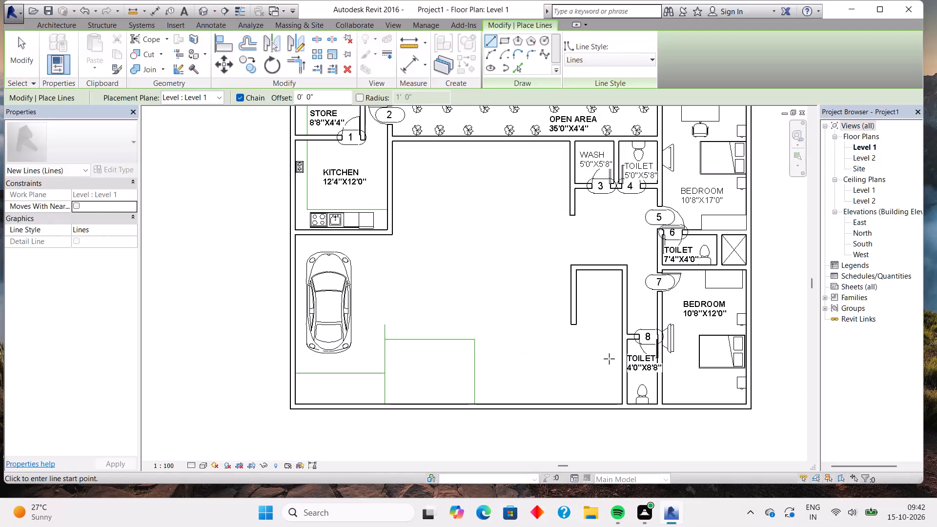
{"action": "middle_click_drag", "start_coordinate": [593, 351], "coordinate": [569, 361]}
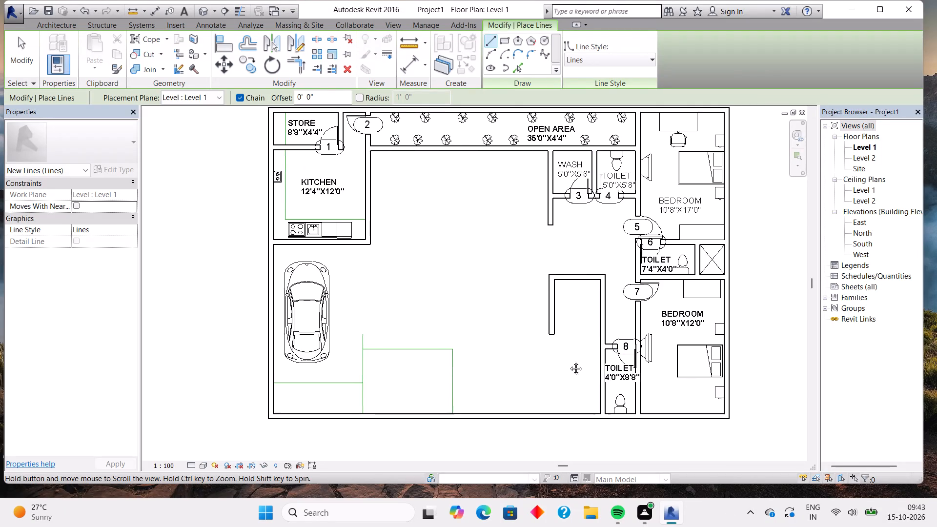
{"action": "middle_click_drag", "start_coordinate": [569, 361], "coordinate": [538, 370]}
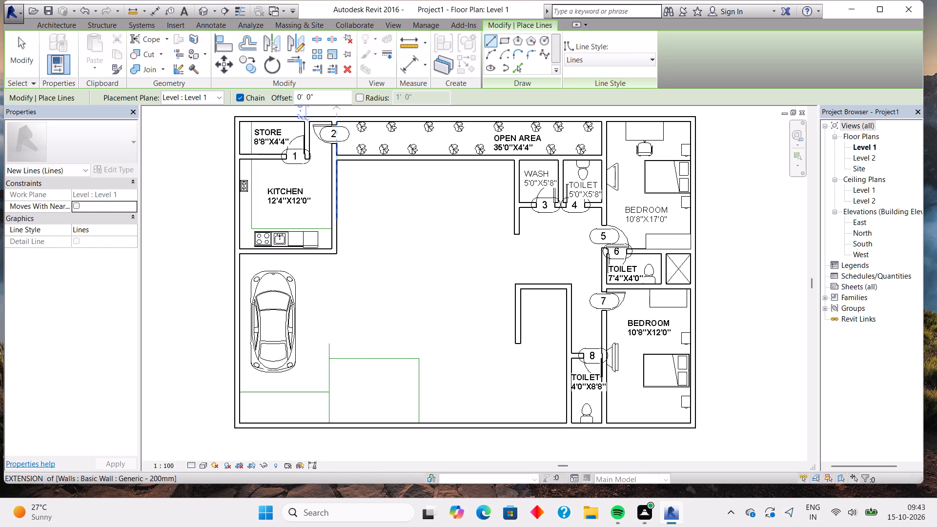
{"action": "left_click", "coordinate": [66, 22]}
{"action": "left_click", "coordinate": [49, 42]}
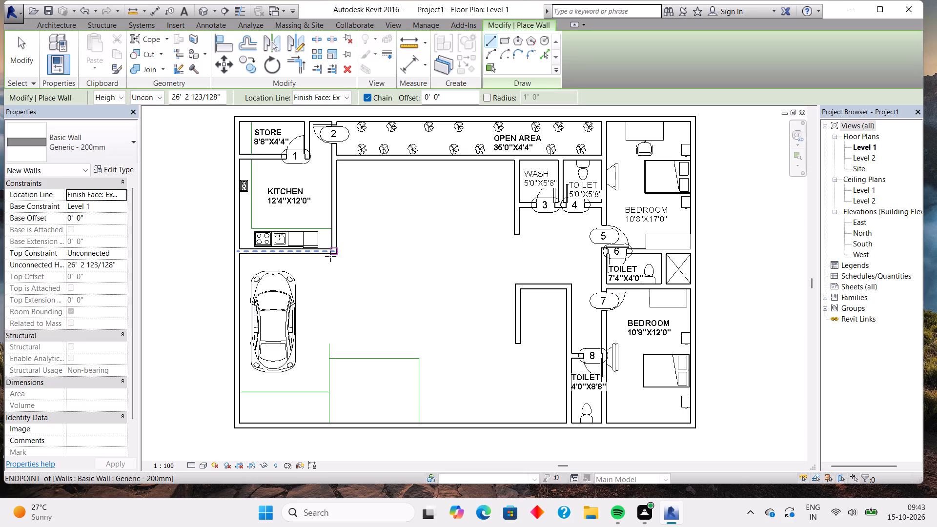
{"action": "left_click", "coordinate": [330, 256]}
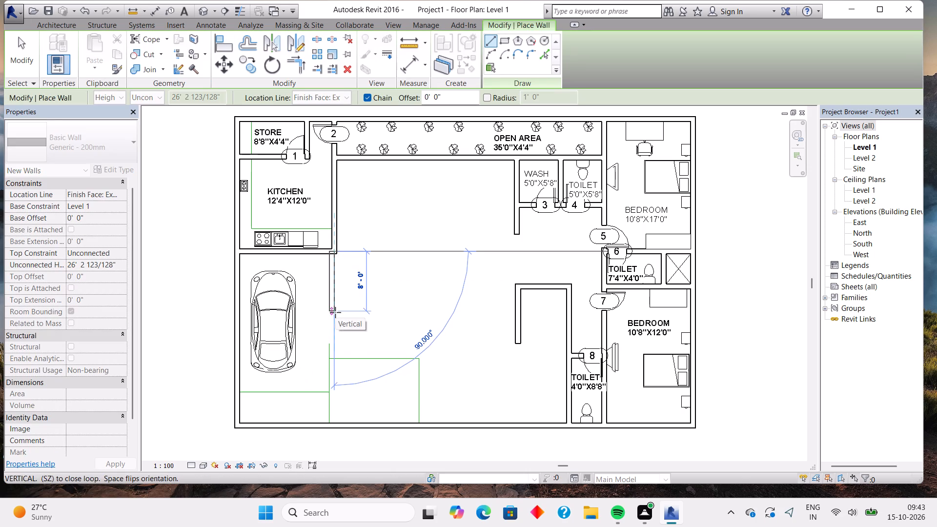
{"action": "key", "text": "Escape"}
{"action": "scroll", "coordinate": [335, 312], "scroll_direction": "up", "scroll_amount": 1}
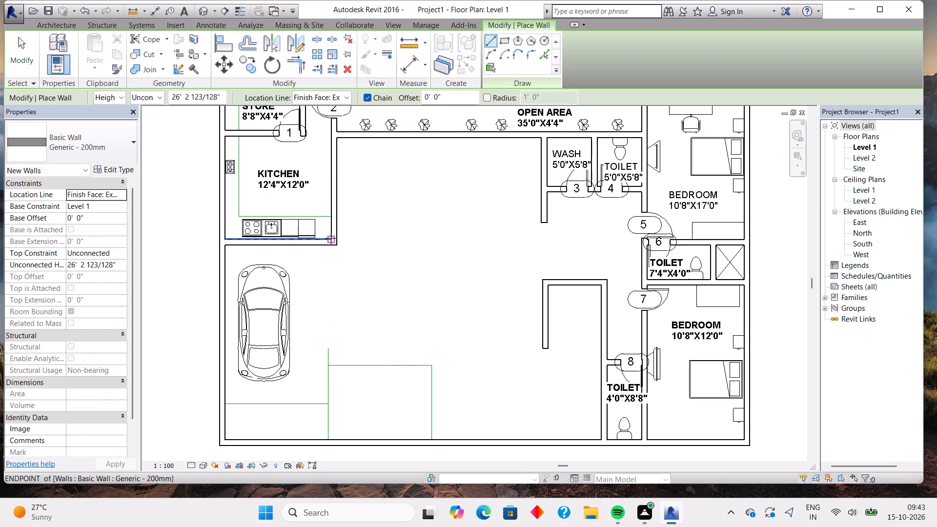
{"action": "left_click", "coordinate": [331, 238]}
{"action": "key", "text": "Escape"}
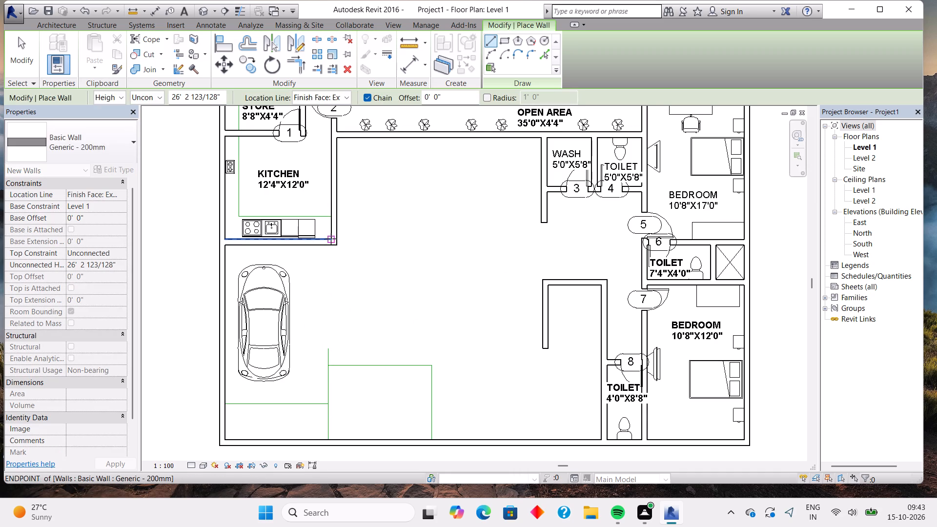
{"action": "left_click", "coordinate": [331, 239]}
{"action": "key", "text": "space"}
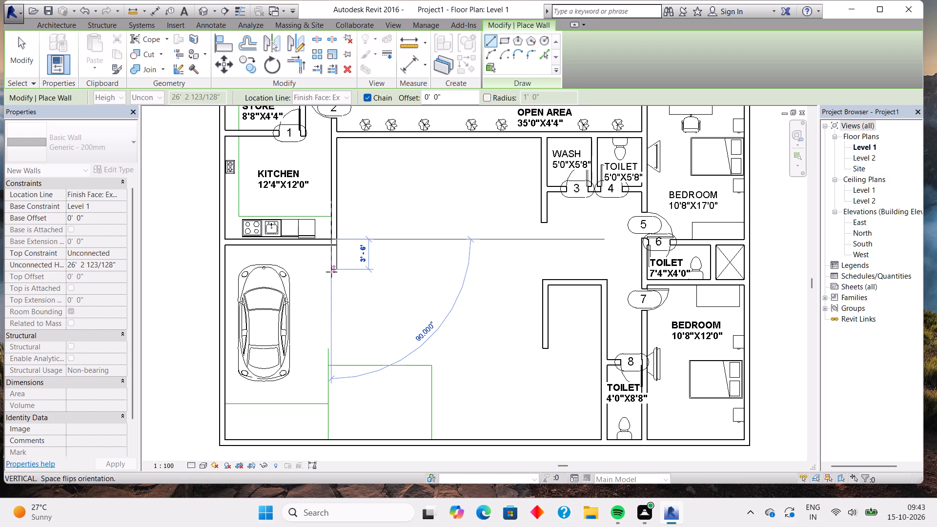
{"action": "left_click", "coordinate": [330, 280]}
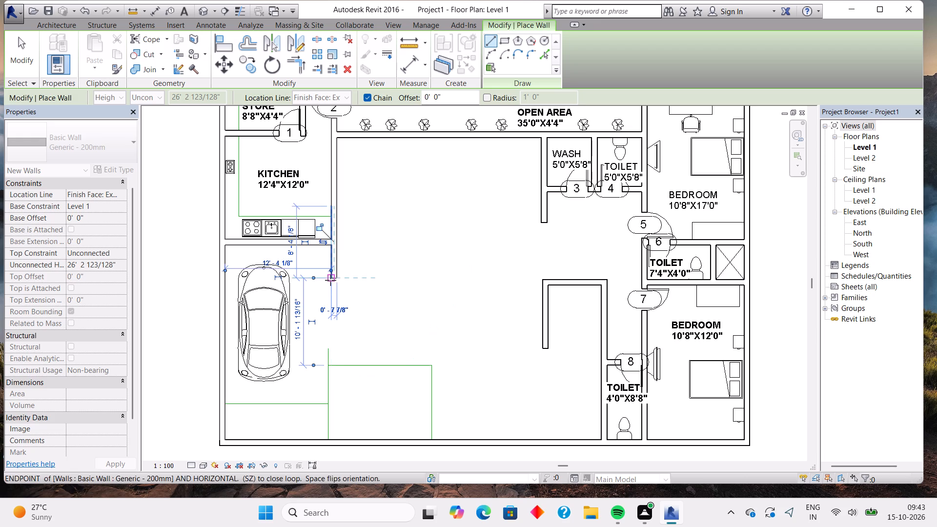
{"action": "key", "text": "Escape"}
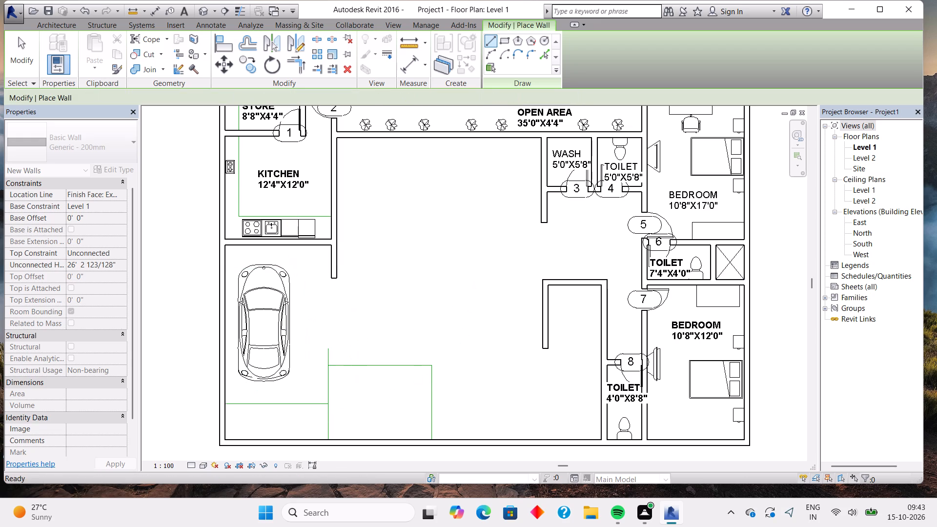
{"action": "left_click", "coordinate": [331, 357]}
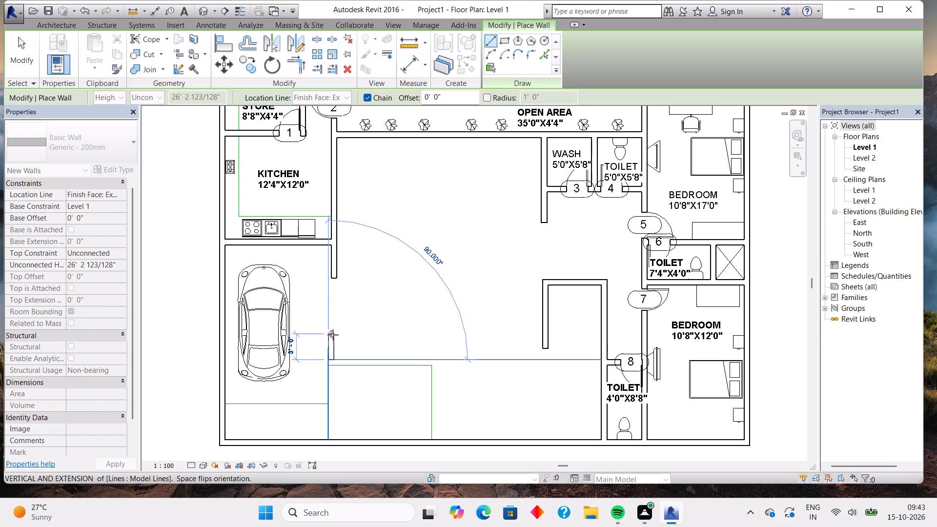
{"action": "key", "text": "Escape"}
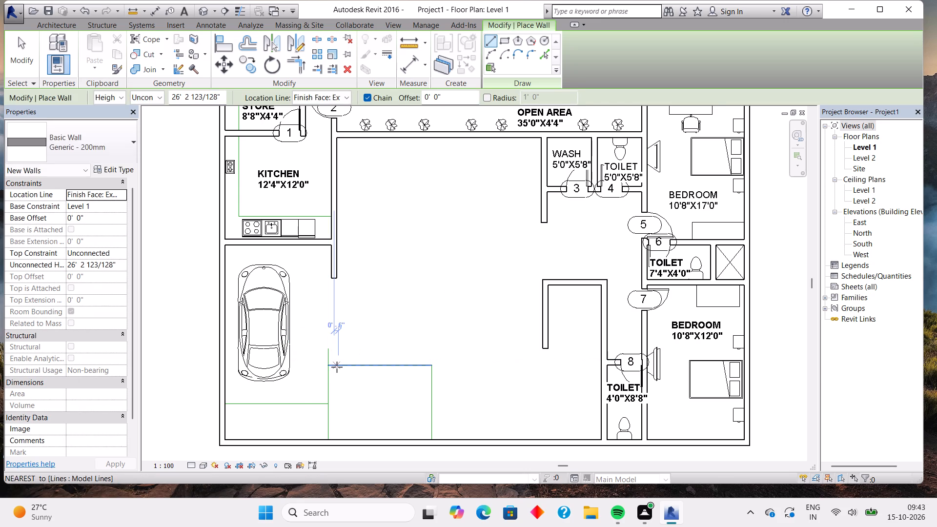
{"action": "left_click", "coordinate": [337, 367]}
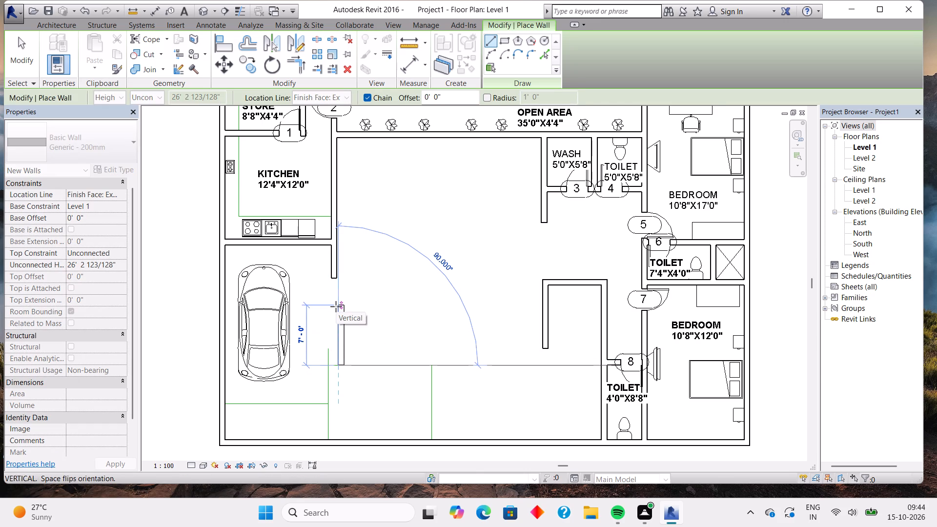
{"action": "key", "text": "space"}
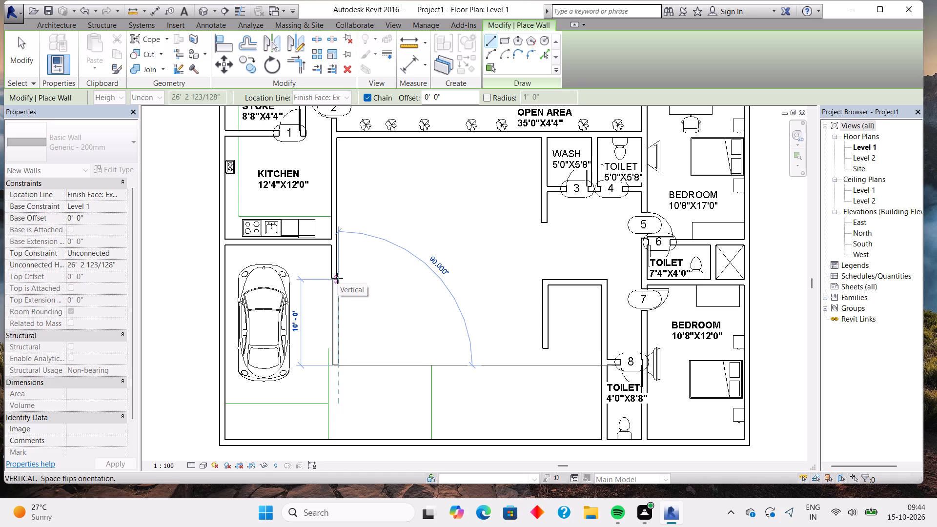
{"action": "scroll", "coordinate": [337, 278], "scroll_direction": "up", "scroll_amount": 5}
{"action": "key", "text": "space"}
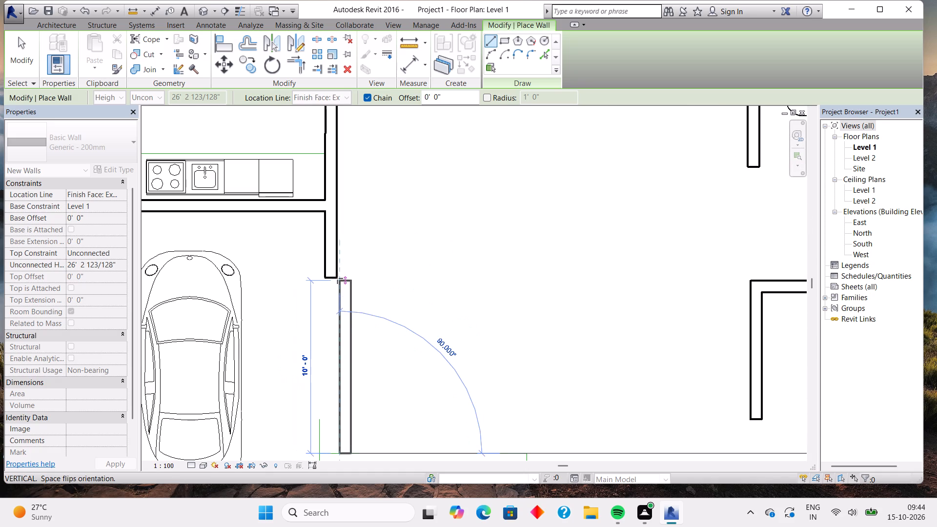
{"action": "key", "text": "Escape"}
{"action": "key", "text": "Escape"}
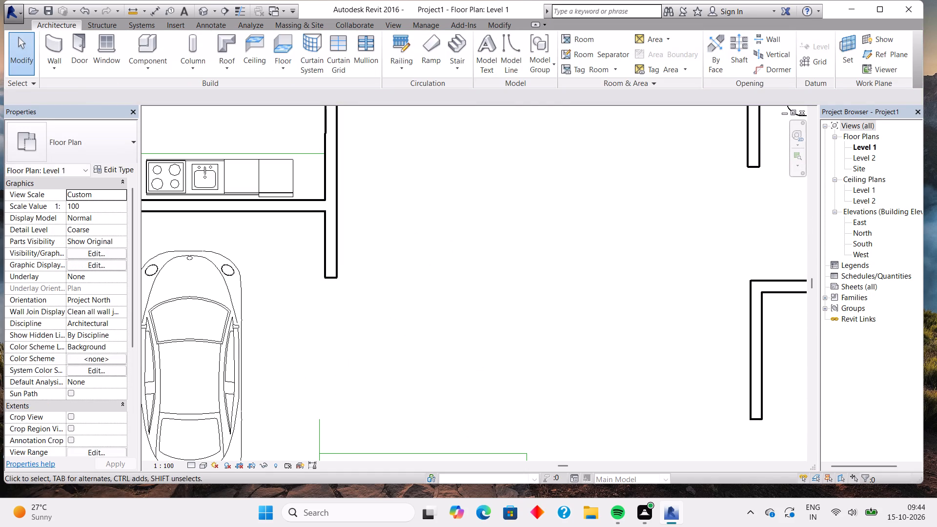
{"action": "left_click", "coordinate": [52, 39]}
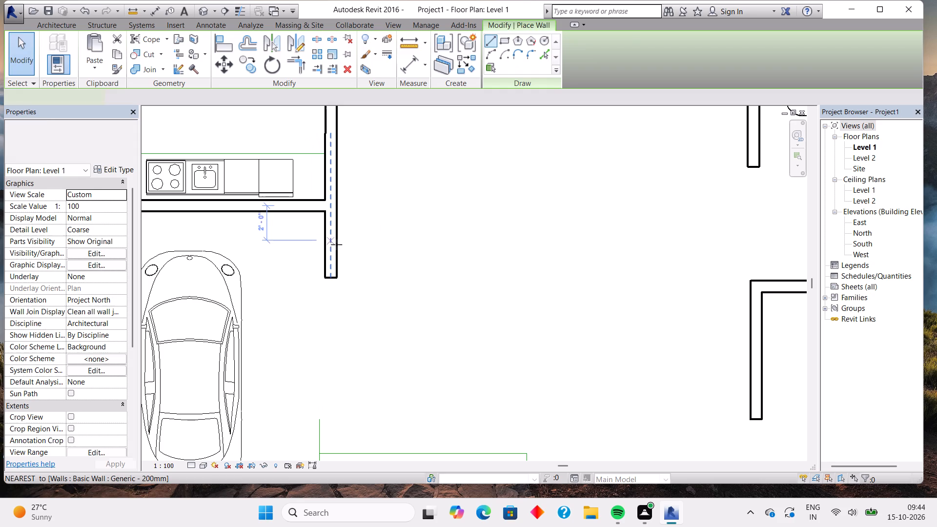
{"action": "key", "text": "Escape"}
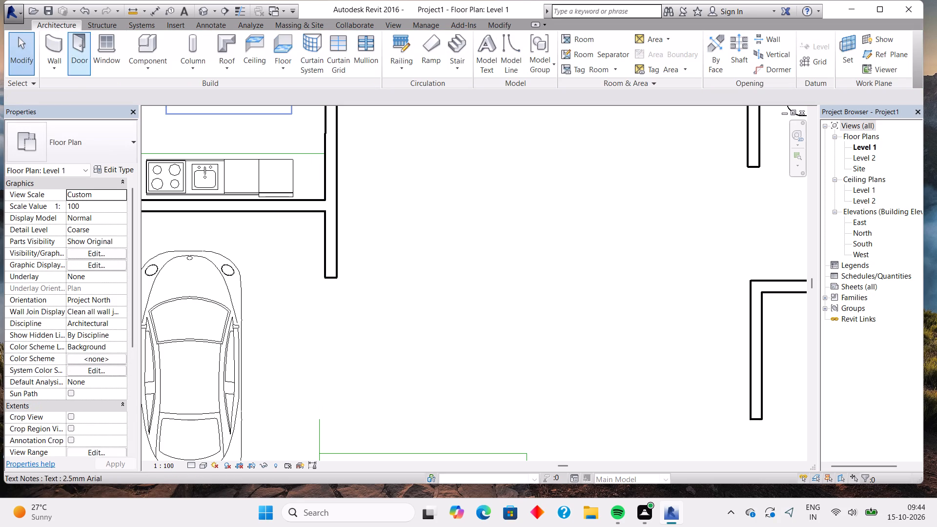
Draw a Generic - 200mm wall about 10'-2" long from the short wall's lower end down to the horizontal model line beside the car.
{"action": "left_click", "coordinate": [51, 34]}
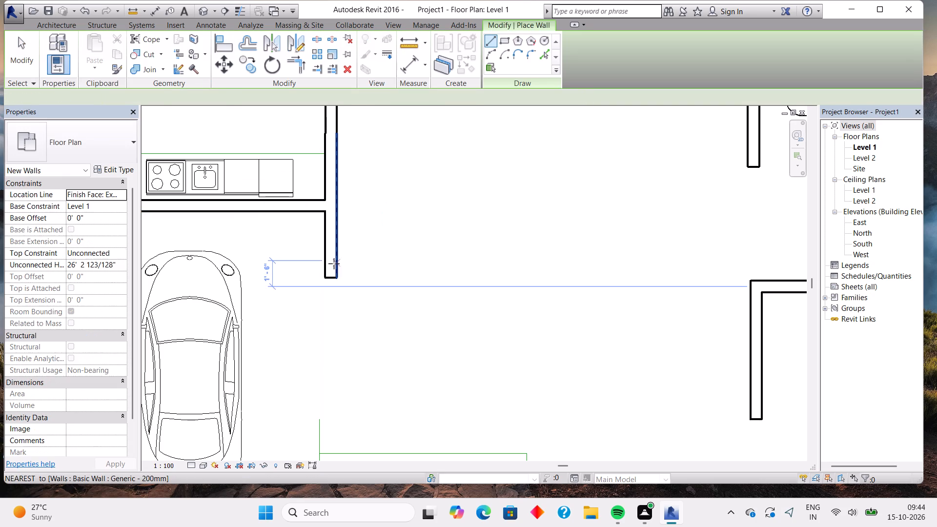
{"action": "left_click", "coordinate": [330, 264]}
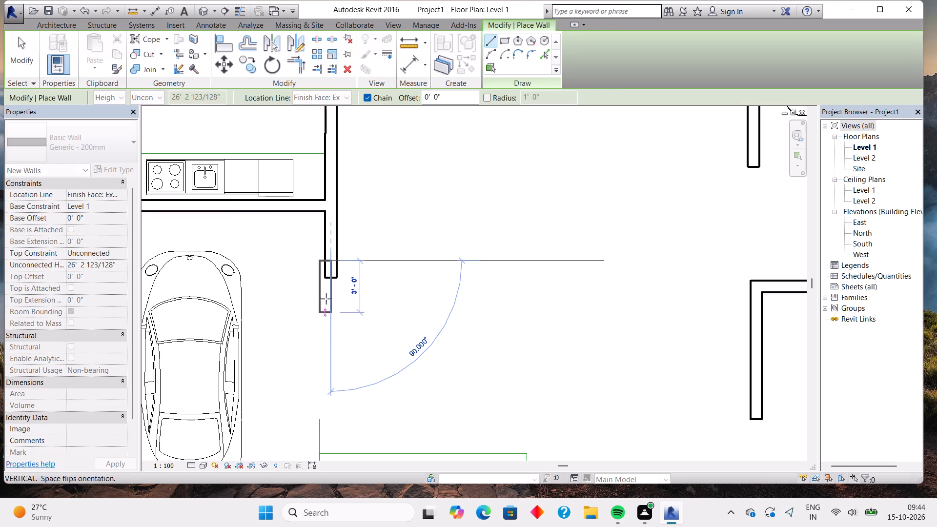
{"action": "key", "text": "Escape"}
{"action": "left_click", "coordinate": [329, 275]}
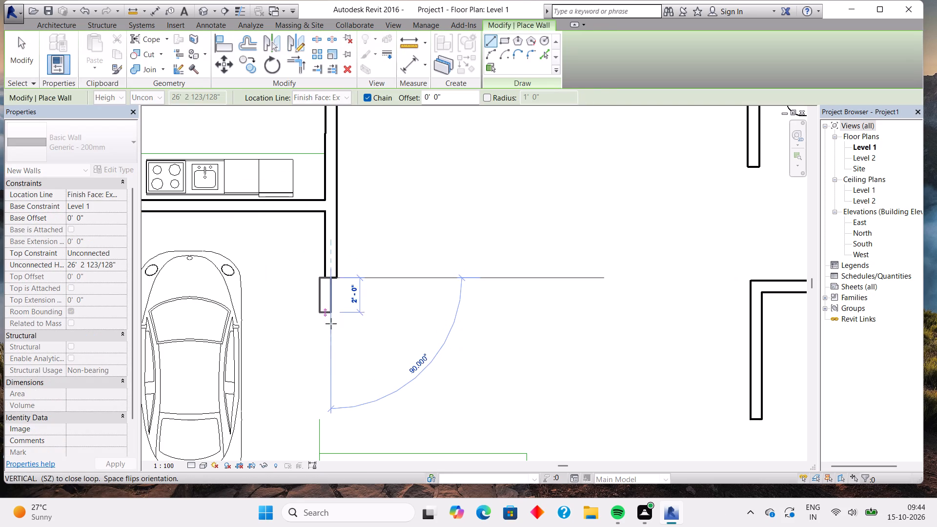
{"action": "key", "text": "space"}
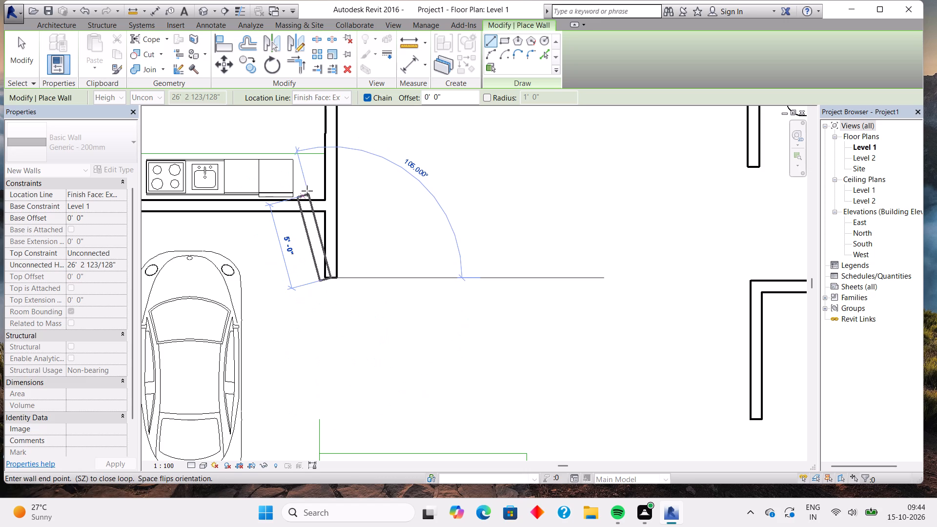
{"action": "key", "text": "Escape"}
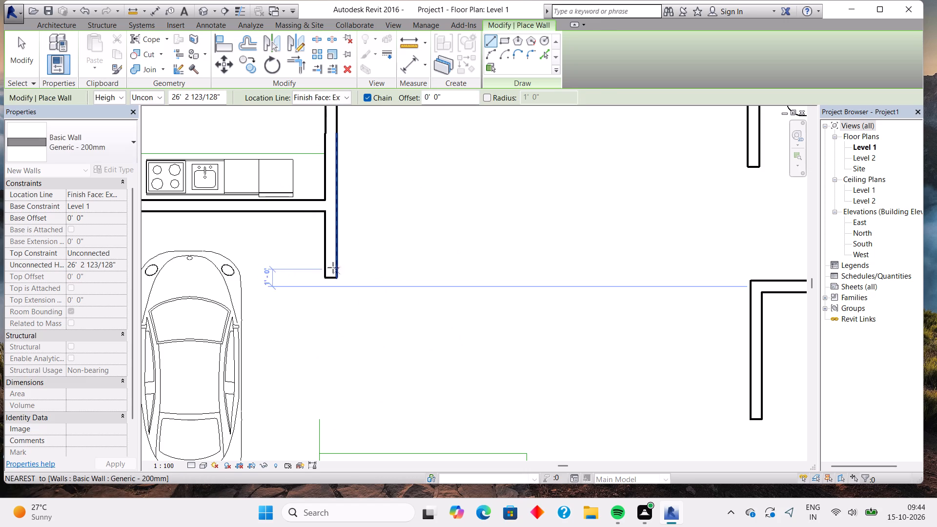
{"action": "left_click", "coordinate": [329, 264]}
{"action": "key", "text": "Escape"}
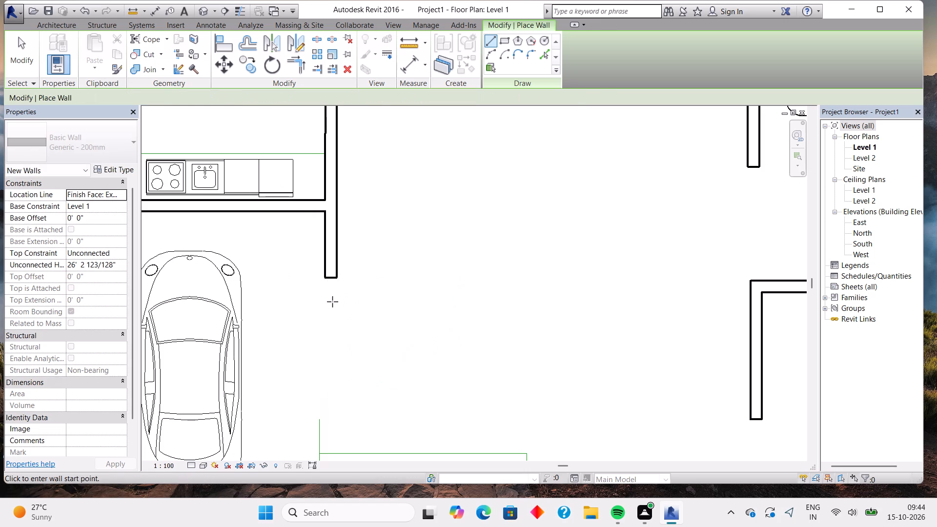
{"action": "left_click", "coordinate": [332, 275]}
{"action": "key", "text": "Escape"}
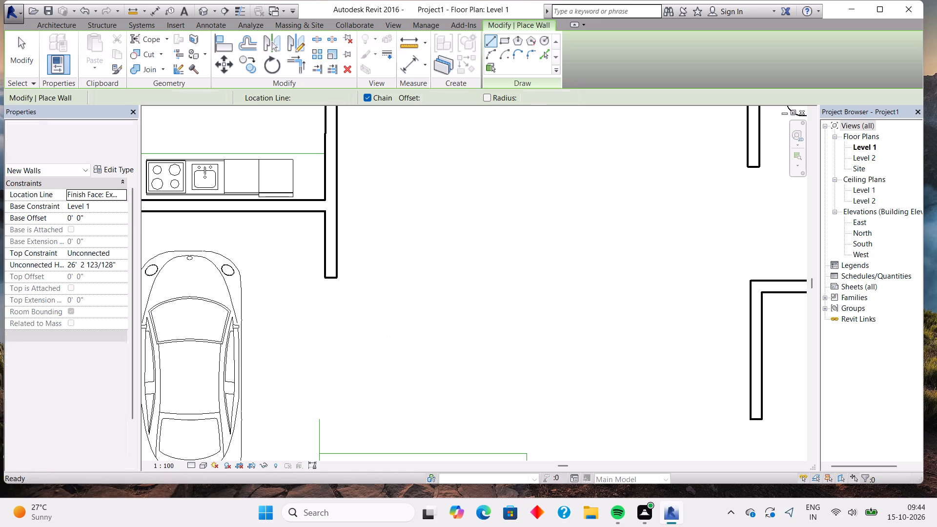
{"action": "left_click", "coordinate": [334, 273]}
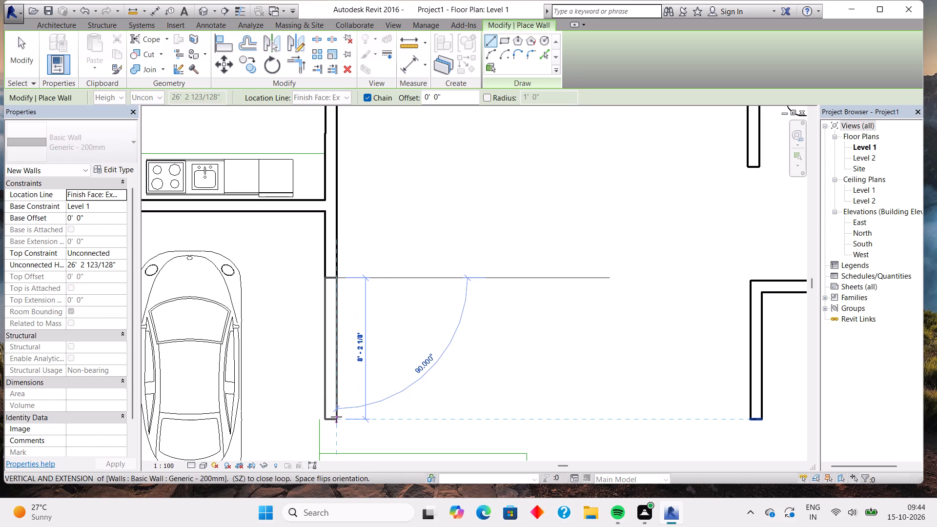
{"action": "middle_click_drag", "start_coordinate": [336, 417], "coordinate": [361, 264]}
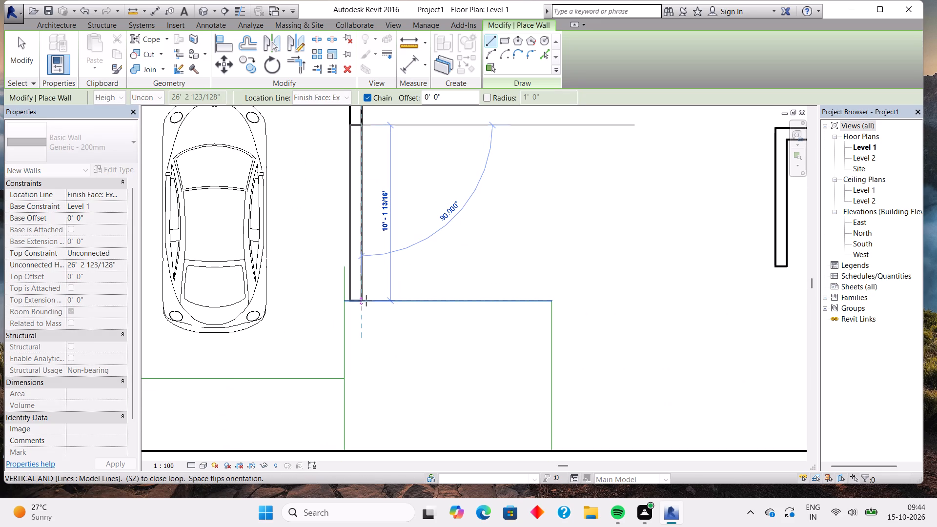
{"action": "left_click", "coordinate": [362, 301]}
{"action": "key", "text": "Escape"}
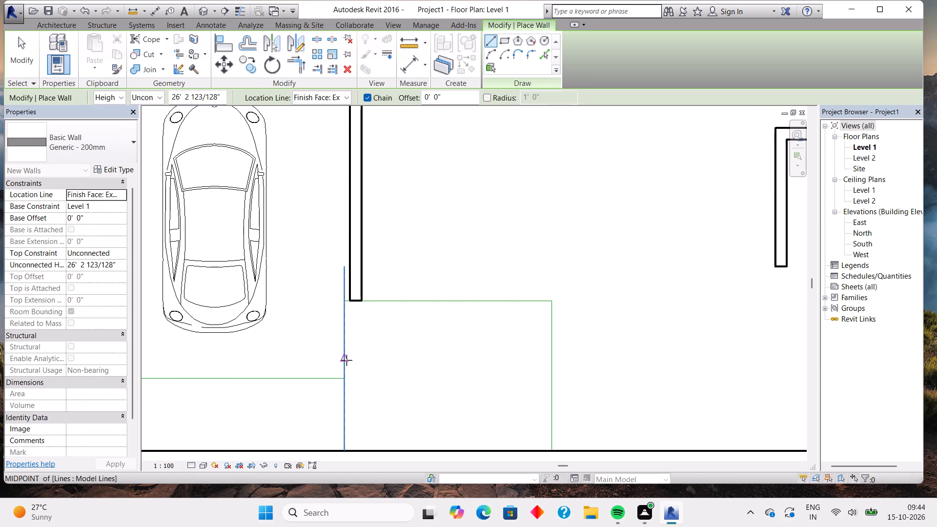
{"action": "left_click", "coordinate": [346, 350]}
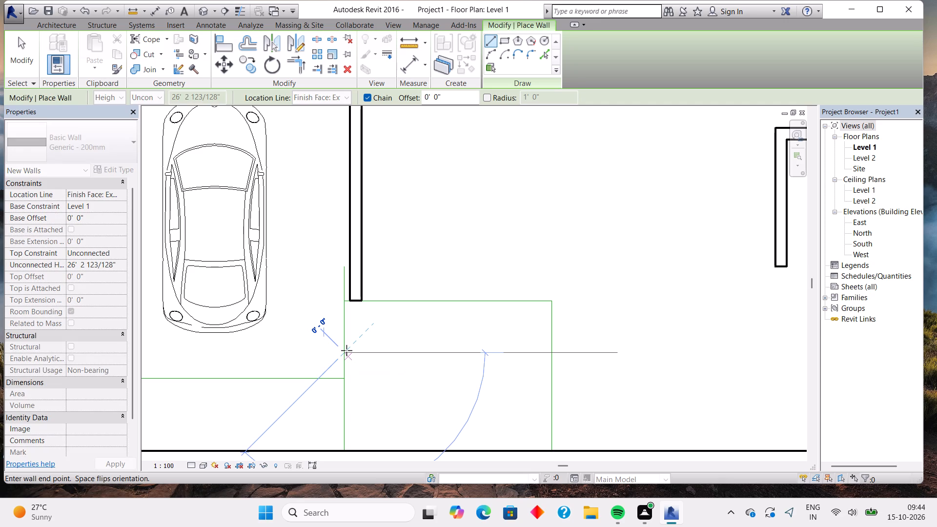
{"action": "key", "text": "Escape"}
{"action": "key", "text": "Escape"}
Nudge the vertical model line right until it is centred under the new wall, 11'-4" from the parallel line of the entrance outline.
{"action": "left_click", "coordinate": [346, 350]}
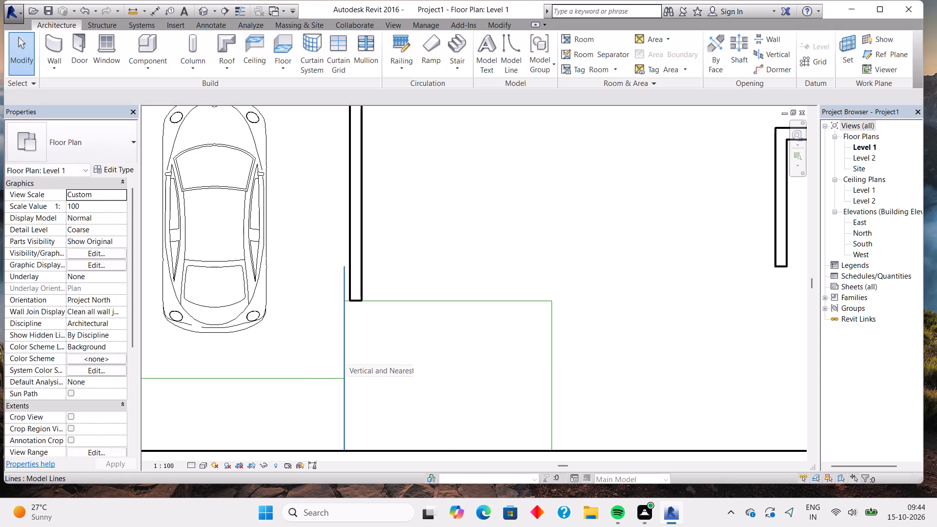
{"action": "key", "text": "Right"}
{"action": "key", "text": "Right"}
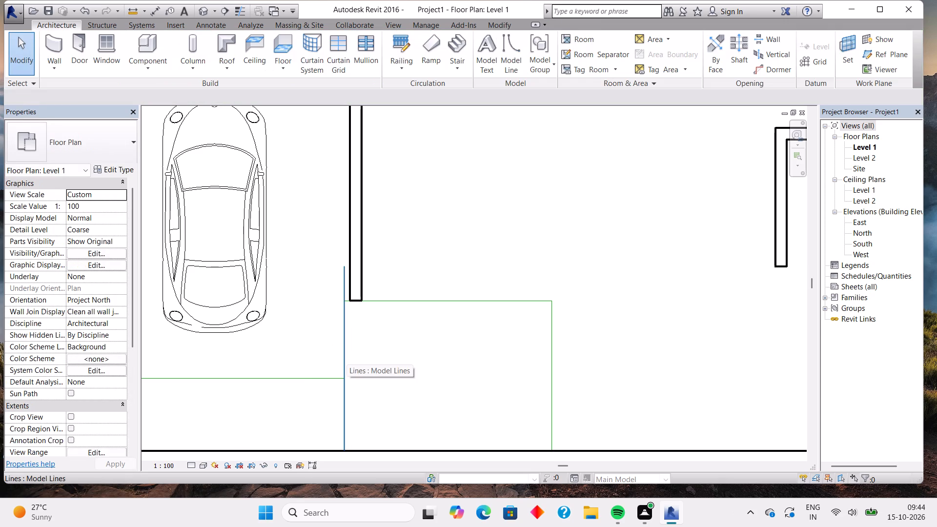
{"action": "left_click", "coordinate": [346, 350]}
{"action": "key", "text": "Right"}
{"action": "key", "text": "Right"}
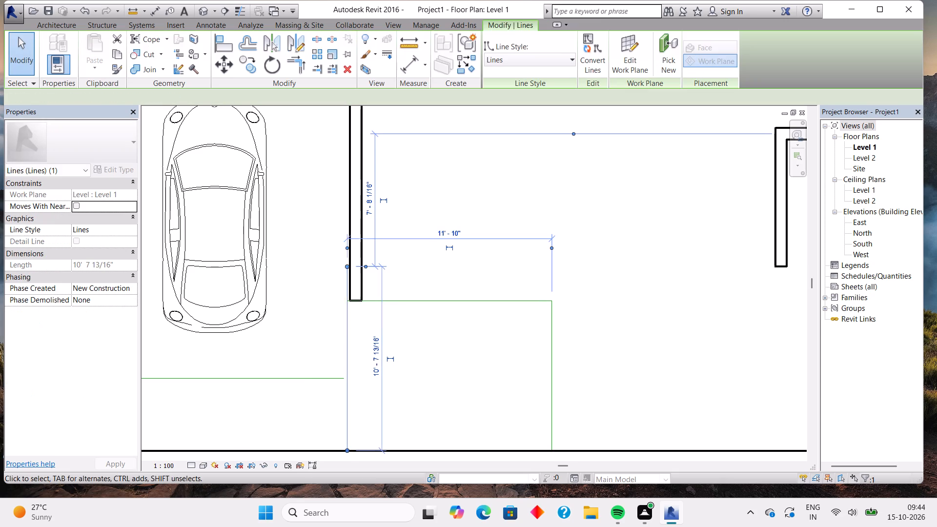
{"action": "key", "text": "Right"}
{"action": "key", "text": "Right"}
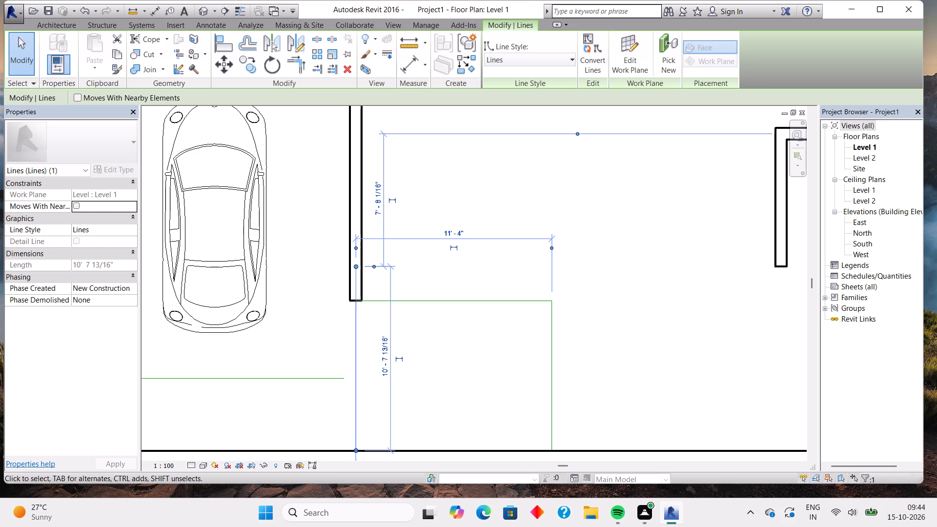
{"action": "key", "text": "Escape"}
Nudge the horizontal model line below the car right so its right end meets the vertical model line.
{"action": "scroll", "coordinate": [339, 345], "scroll_direction": "down", "scroll_amount": 5}
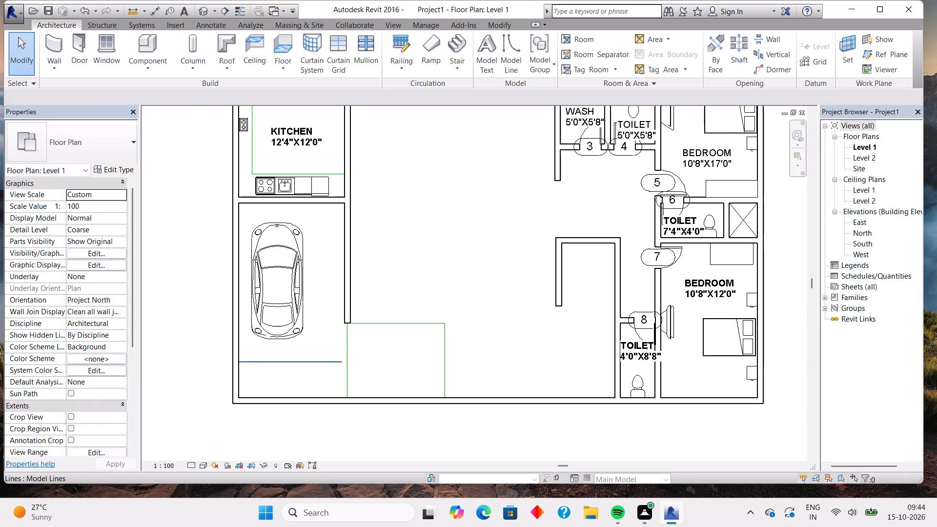
{"action": "left_click", "coordinate": [325, 366]}
{"action": "key", "text": "Right"}
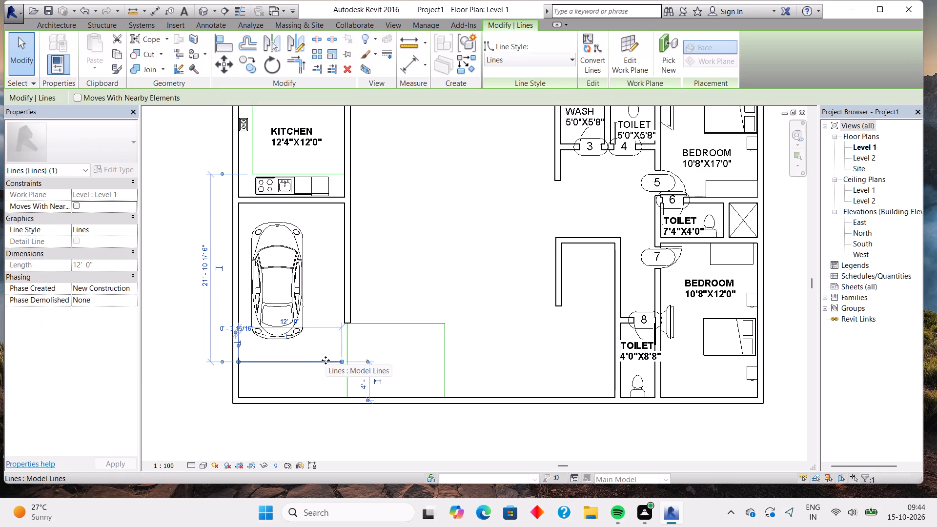
{"action": "key", "text": "Right"}
{"action": "key", "text": "Escape"}
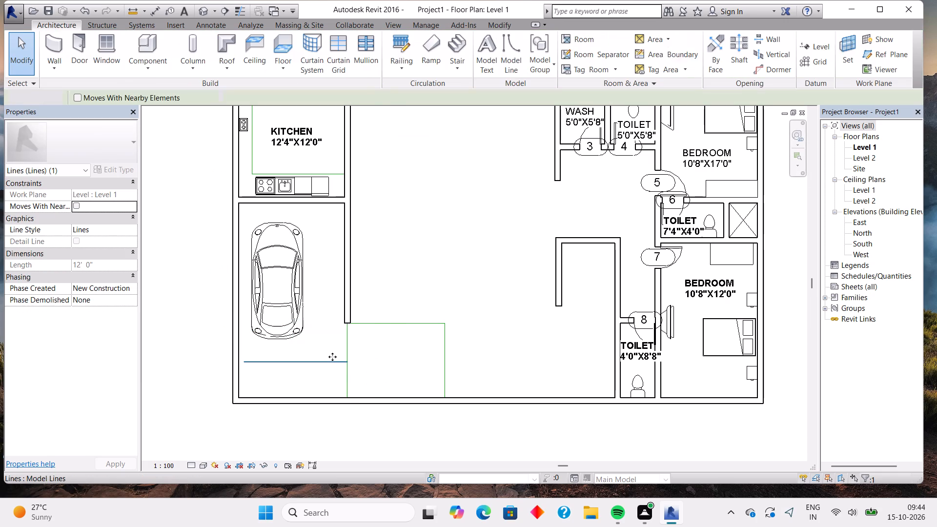
Extend the left end of the horizontal model line below the car to the left outer wall, making it 12'-8" long.
{"action": "left_click", "coordinate": [260, 363]}
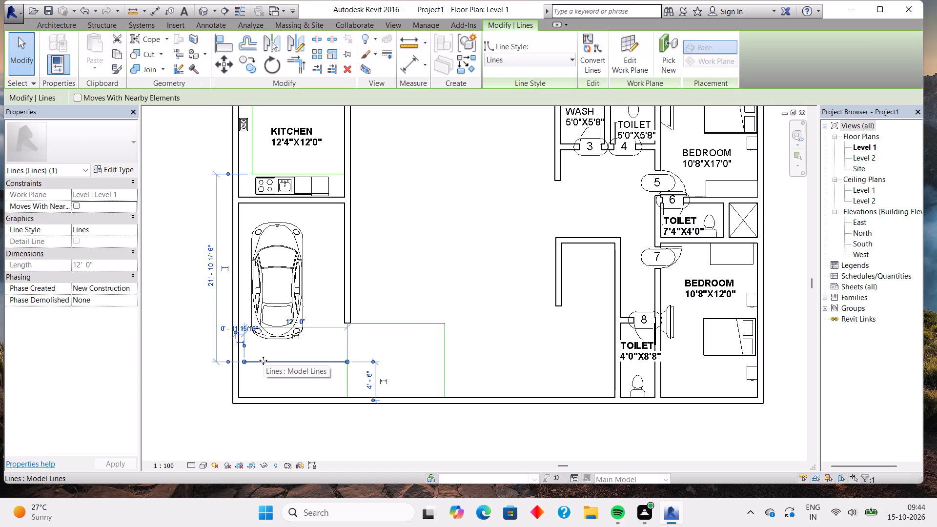
{"action": "key", "text": "Escape"}
{"action": "left_click", "coordinate": [245, 361]}
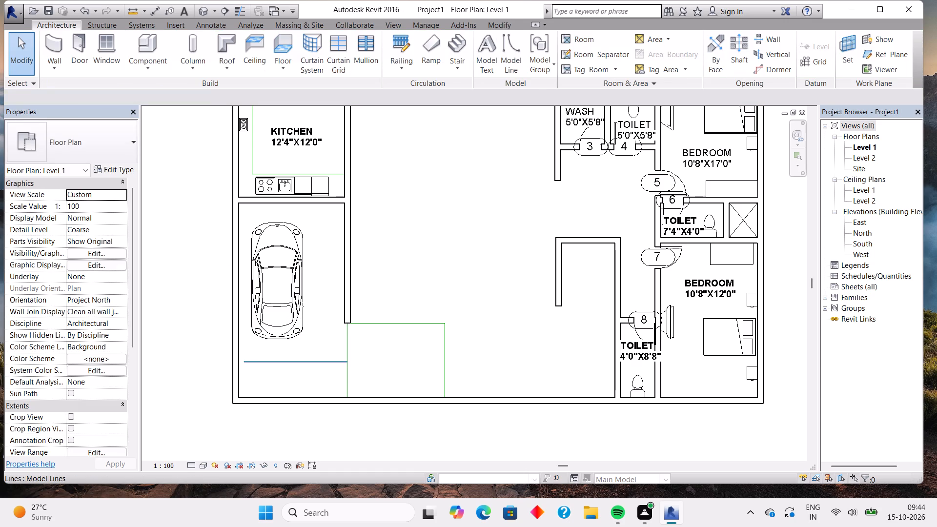
{"action": "left_click", "coordinate": [243, 361]}
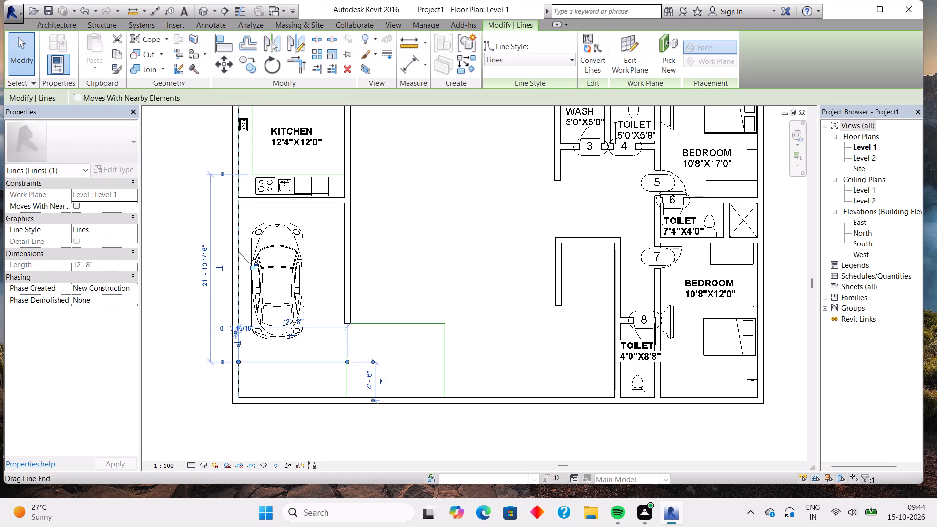
{"action": "key", "text": "Escape"}
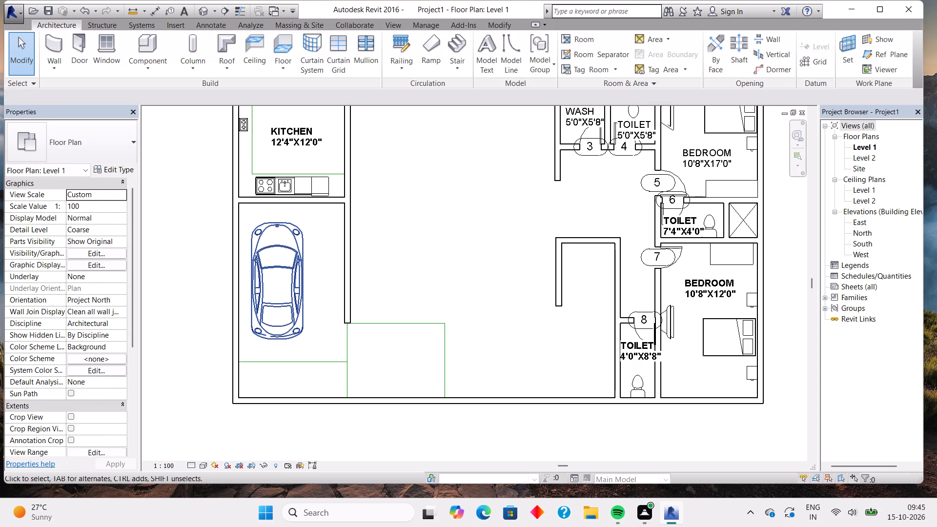
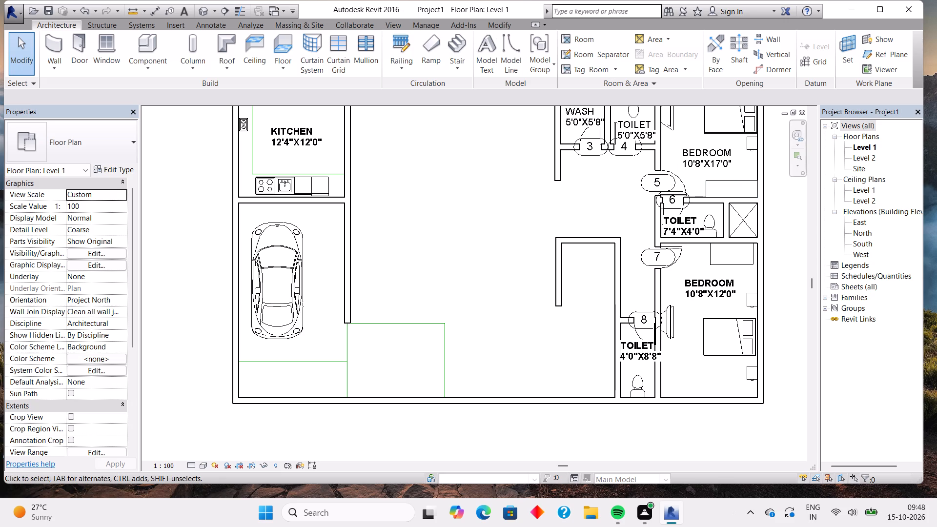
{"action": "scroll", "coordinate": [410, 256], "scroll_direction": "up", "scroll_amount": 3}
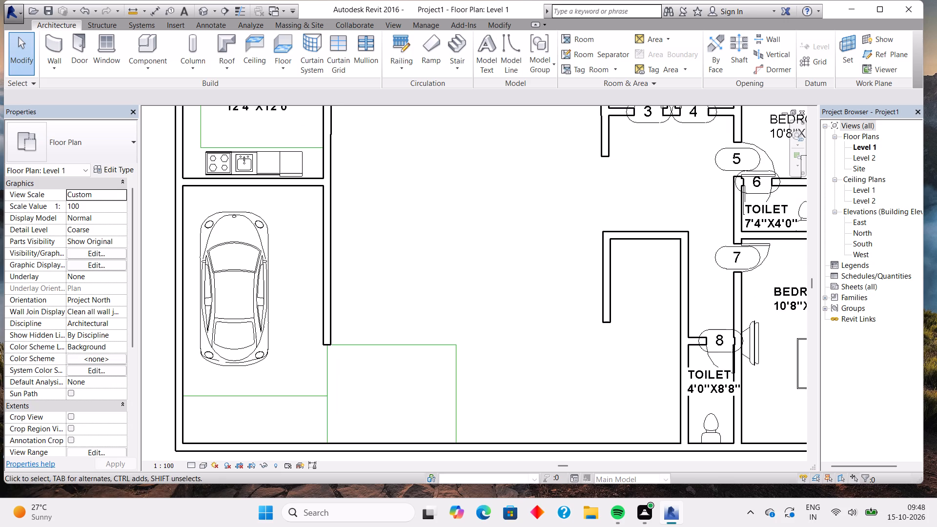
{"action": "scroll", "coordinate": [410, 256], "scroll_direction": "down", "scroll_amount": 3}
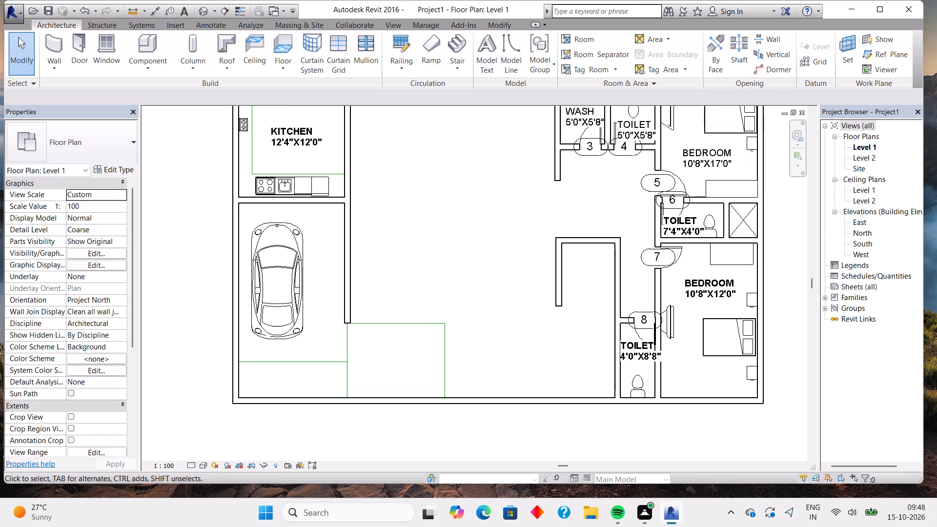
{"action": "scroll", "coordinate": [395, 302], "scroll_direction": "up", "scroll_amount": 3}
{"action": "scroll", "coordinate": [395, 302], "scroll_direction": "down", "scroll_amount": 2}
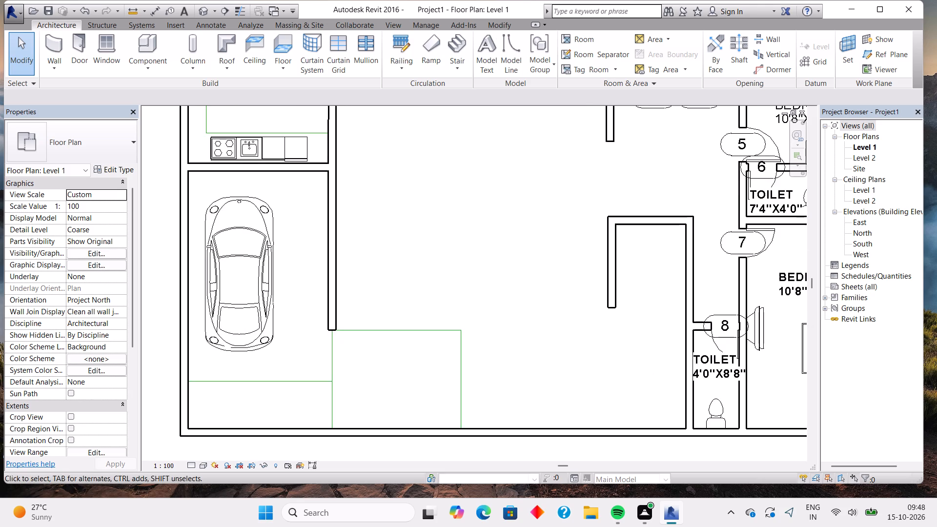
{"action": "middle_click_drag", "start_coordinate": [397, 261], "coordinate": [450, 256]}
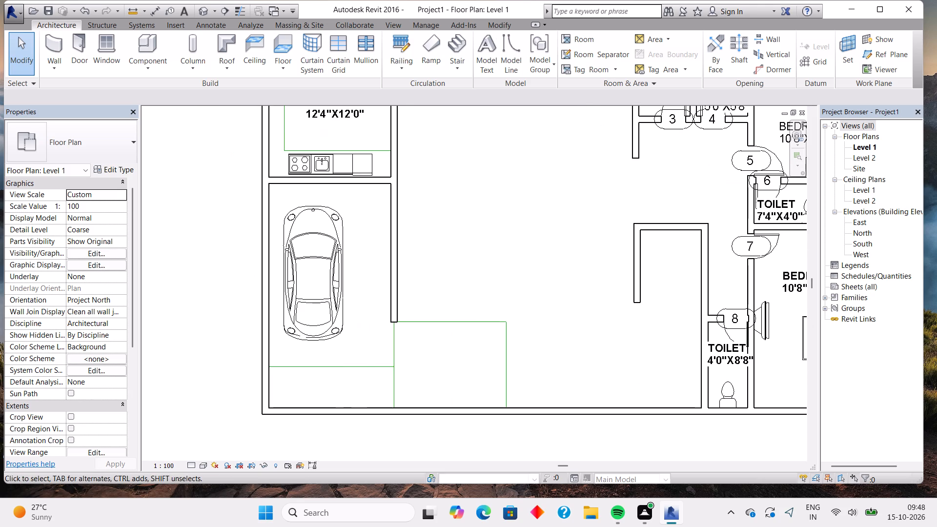
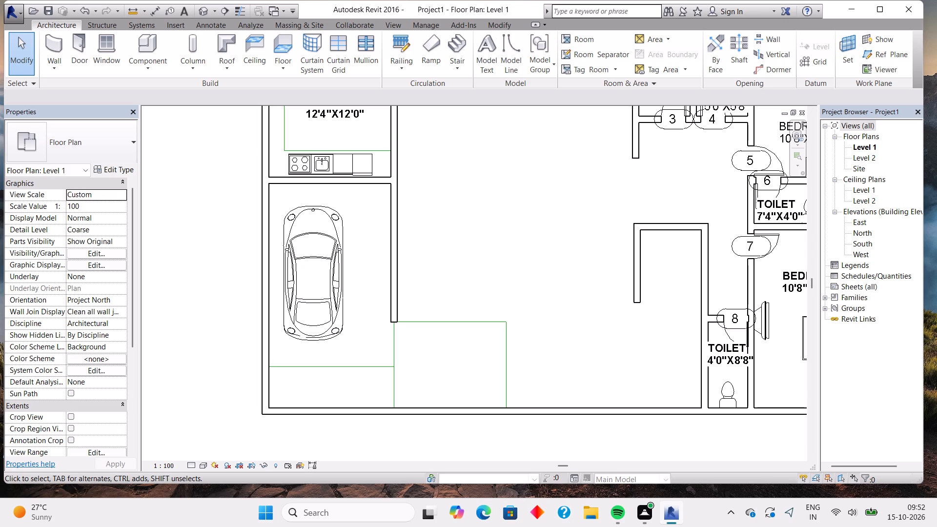
Load the double flush-panel door family M_Door-Double-Flush_Panel-Double-Ac..., type 1700 x 2000mm, from the US Metric Doors library.
{"action": "scroll", "coordinate": [448, 262], "scroll_direction": "down", "scroll_amount": 2}
{"action": "middle_click_drag", "start_coordinate": [489, 217], "coordinate": [418, 324]}
{"action": "middle_click_drag", "start_coordinate": [419, 316], "coordinate": [451, 281]}
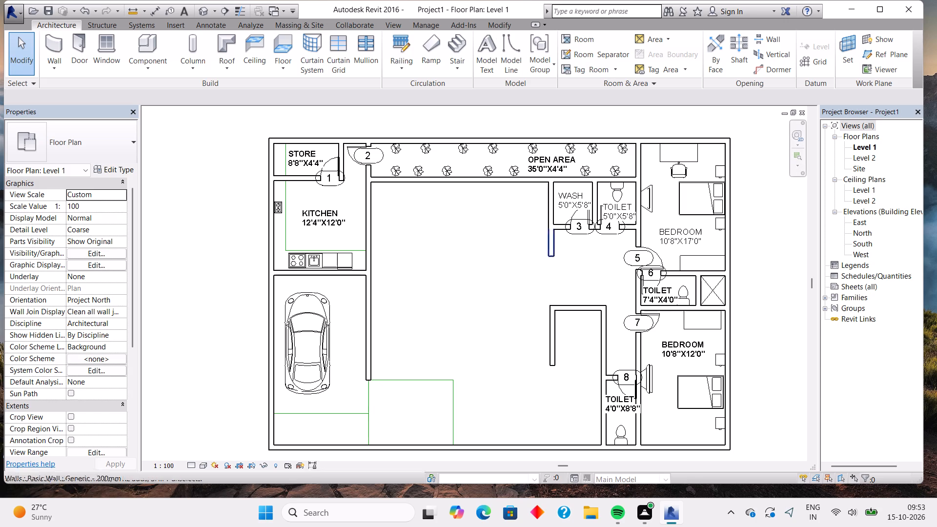
{"action": "scroll", "coordinate": [352, 329], "scroll_direction": "up", "scroll_amount": 1}
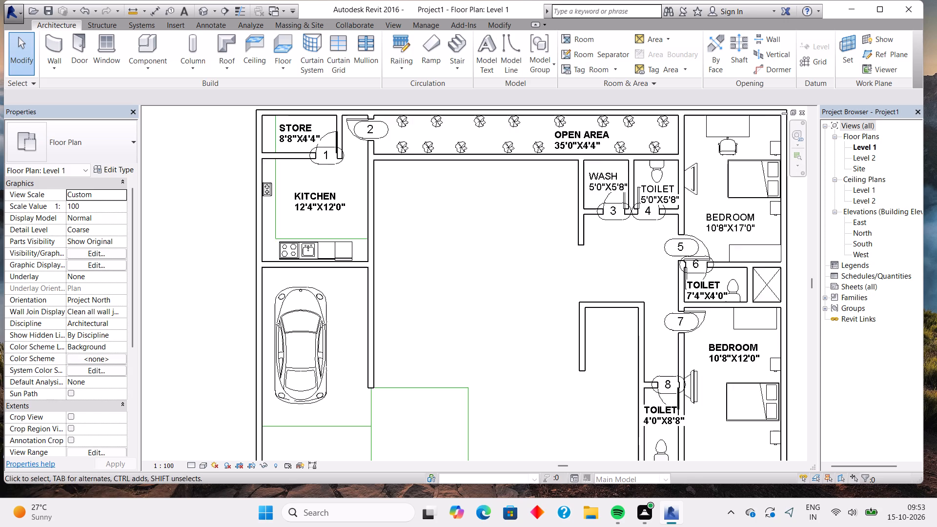
{"action": "scroll", "coordinate": [351, 326], "scroll_direction": "down", "scroll_amount": 2}
{"action": "left_click", "coordinate": [81, 56]}
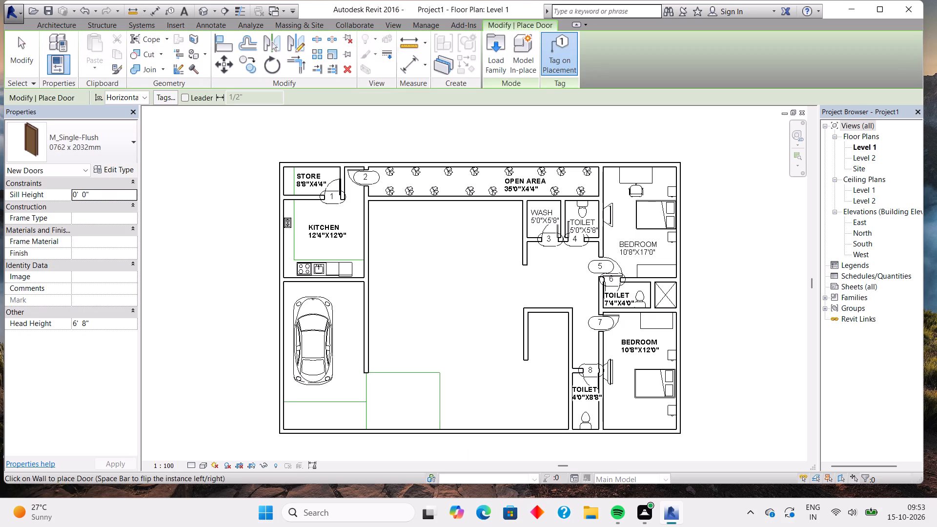
{"action": "left_click", "coordinate": [489, 49]}
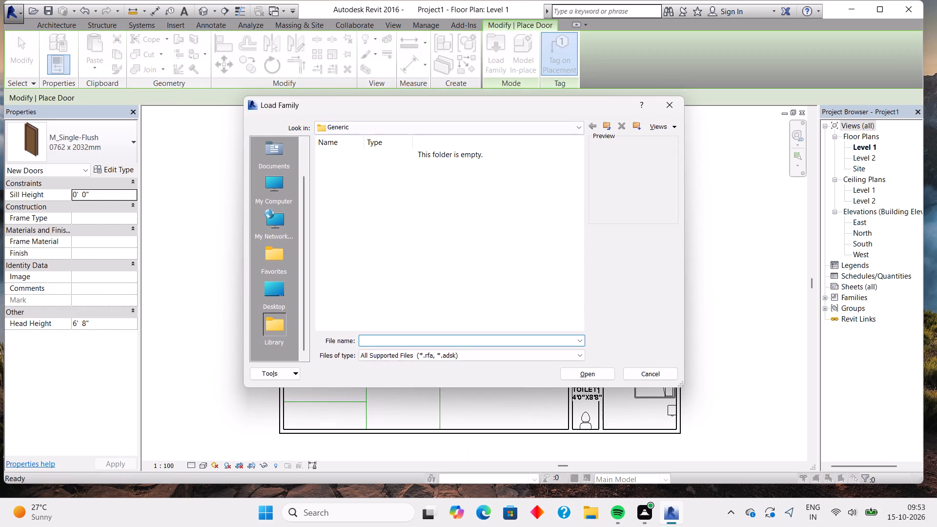
{"action": "double_click", "coordinate": [263, 185]}
{"action": "double_click", "coordinate": [357, 179]}
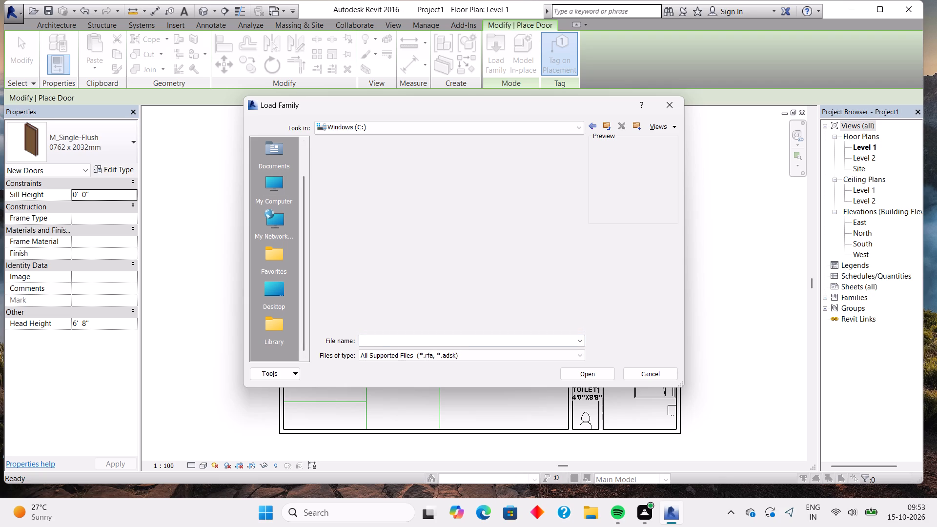
{"action": "left_click", "coordinate": [391, 178]}
{"action": "triple_click", "coordinate": [391, 178]}
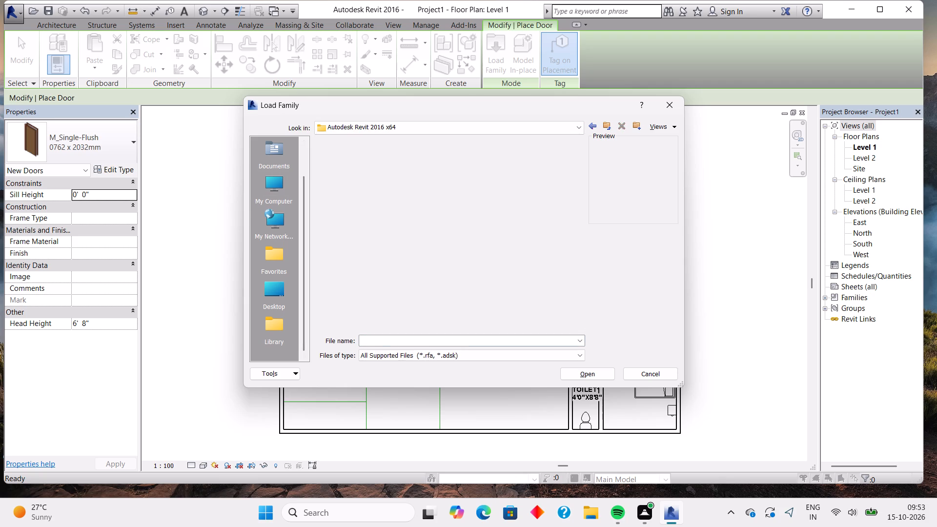
{"action": "double_click", "coordinate": [394, 173]}
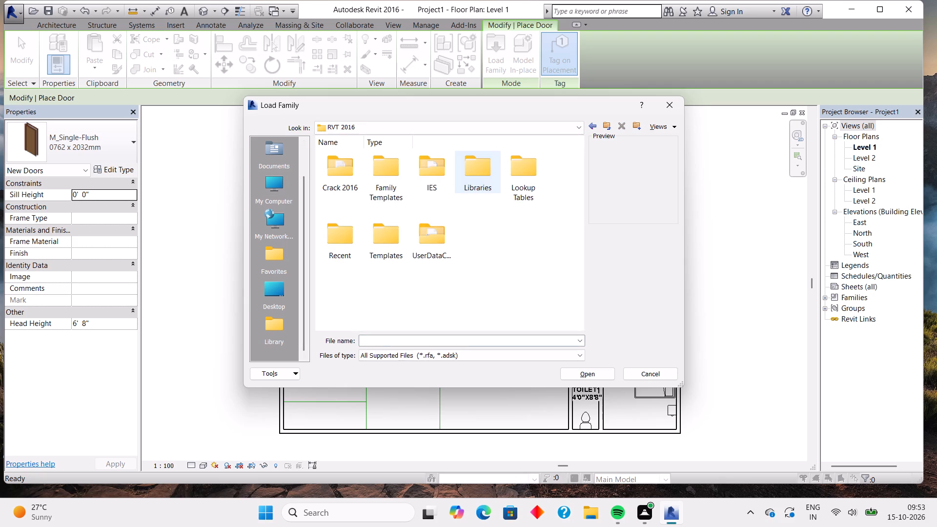
{"action": "double_click", "coordinate": [483, 182]}
{"action": "double_click", "coordinate": [402, 173]}
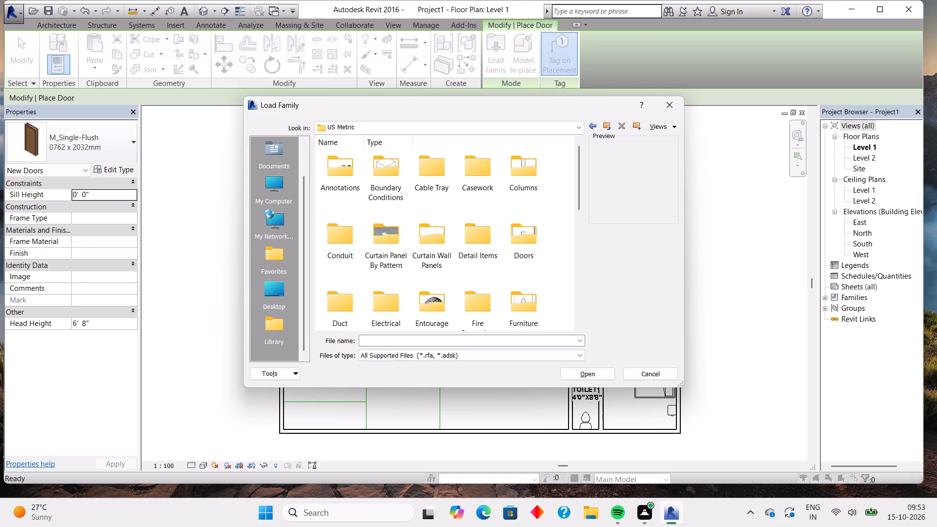
{"action": "double_click", "coordinate": [535, 235]}
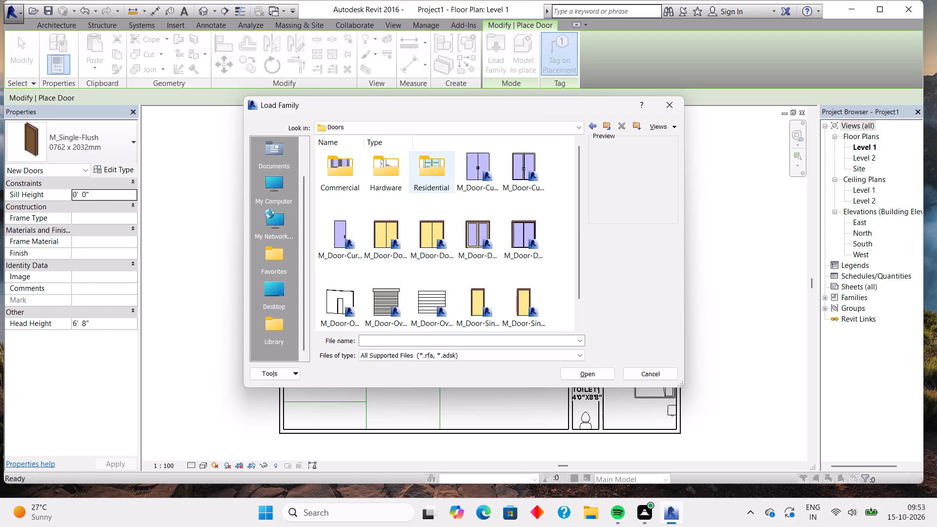
{"action": "double_click", "coordinate": [435, 237]}
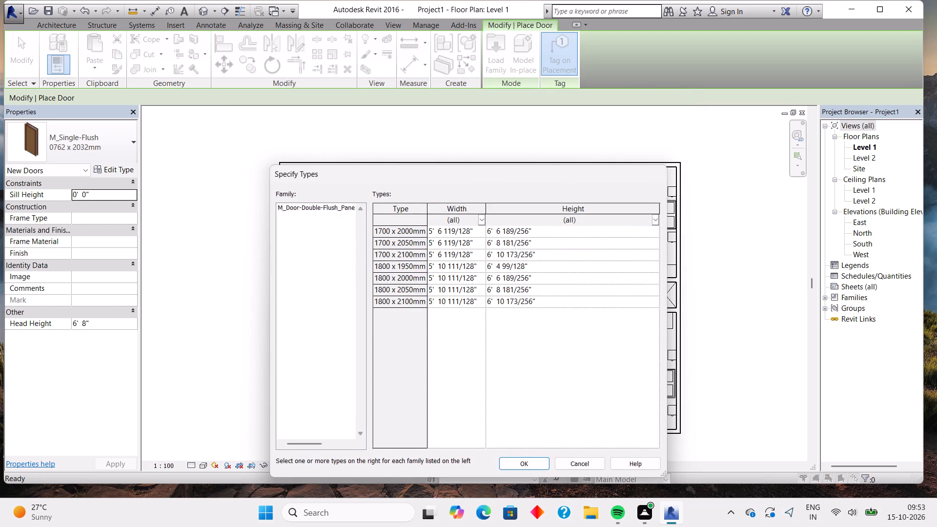
{"action": "left_click", "coordinate": [529, 462]}
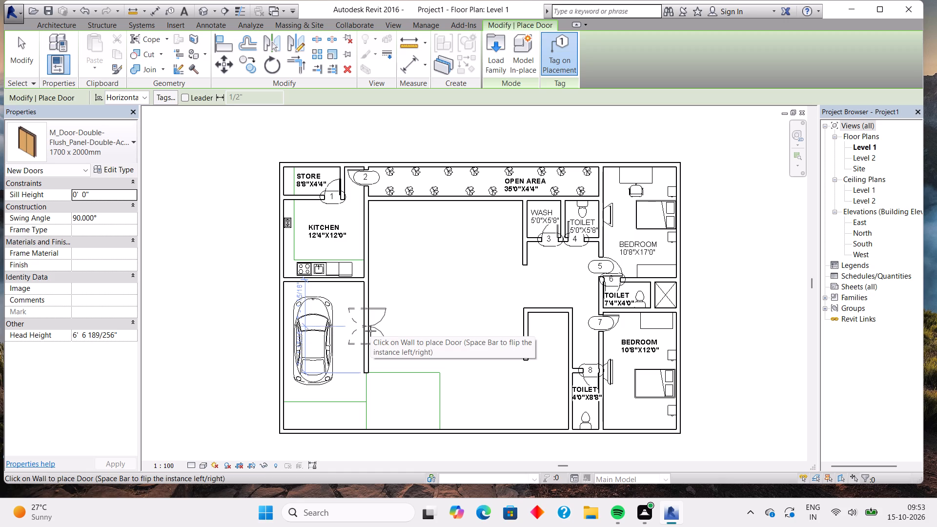
Place the 1700 x 2000mm double door midway along the wall between the car parking and the central hall.
{"action": "left_click", "coordinate": [370, 331]}
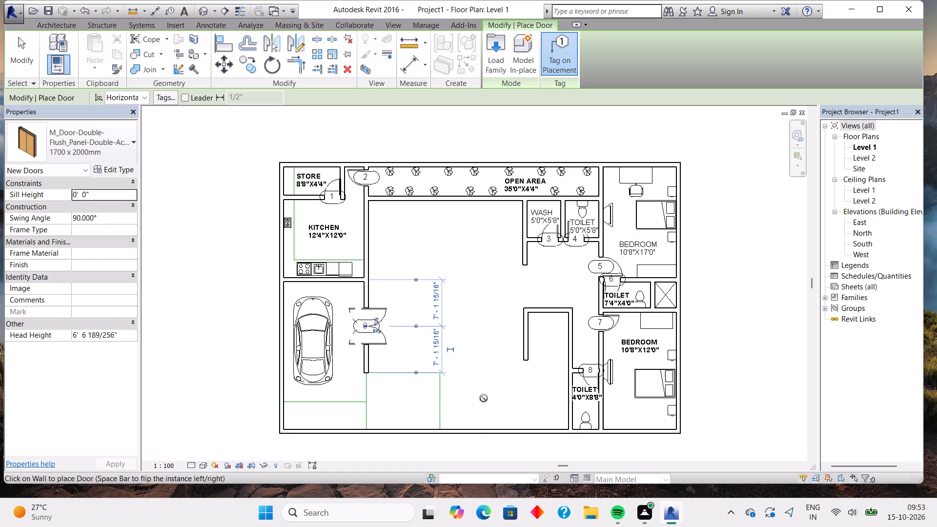
{"action": "key", "text": "Escape"}
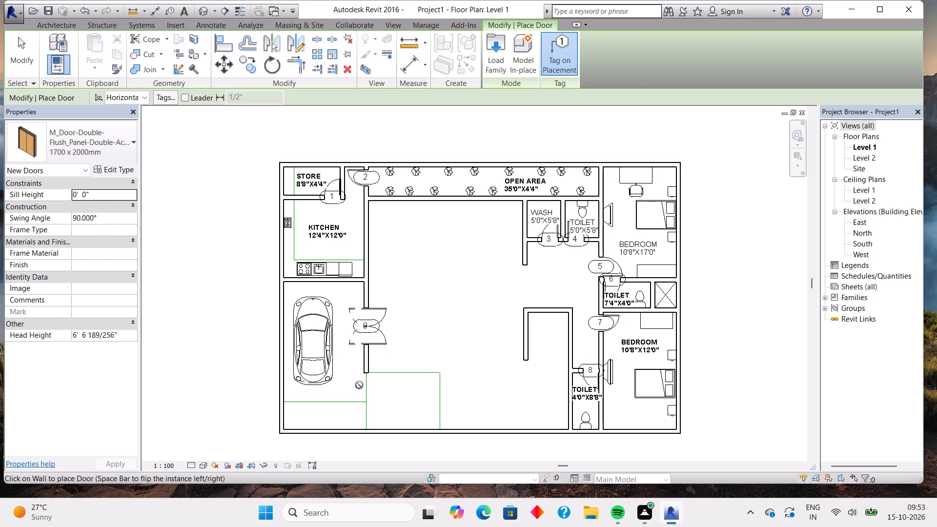
Draw chained Generic - 200mm walls from the parking wall's lower end: 11'-4" across, about 9'-11 11/16" up, and about 13'-0" across to the existing wall.
{"action": "left_click", "coordinate": [67, 24]}
{"action": "left_click", "coordinate": [56, 25]}
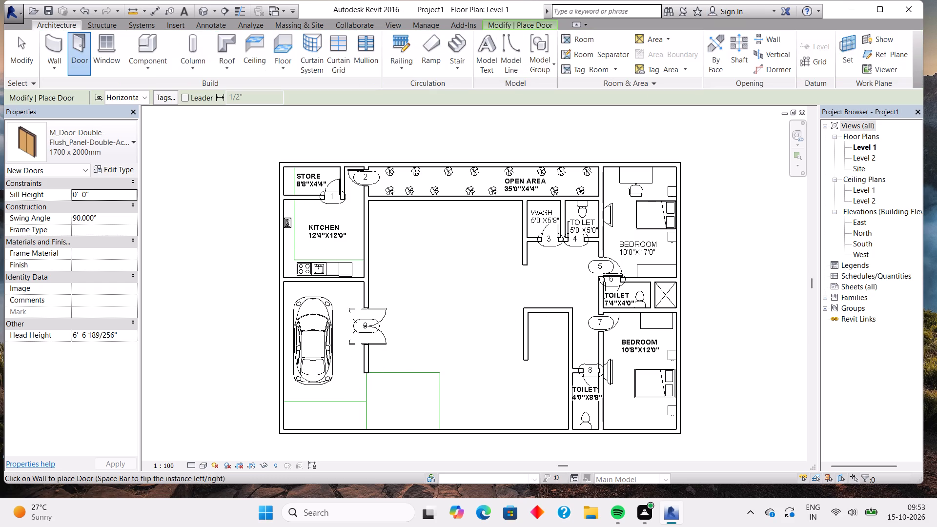
{"action": "left_click", "coordinate": [54, 20]}
{"action": "left_click", "coordinate": [56, 40]}
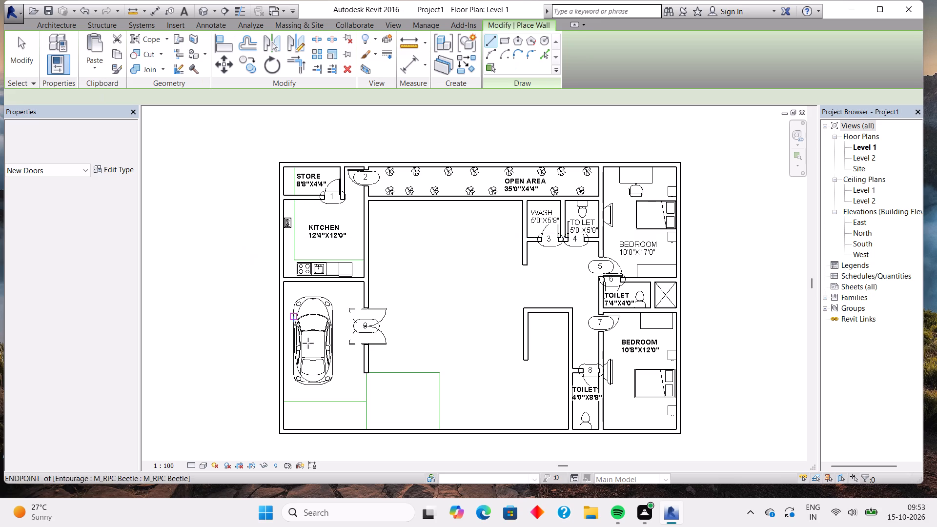
{"action": "left_click", "coordinate": [367, 371]}
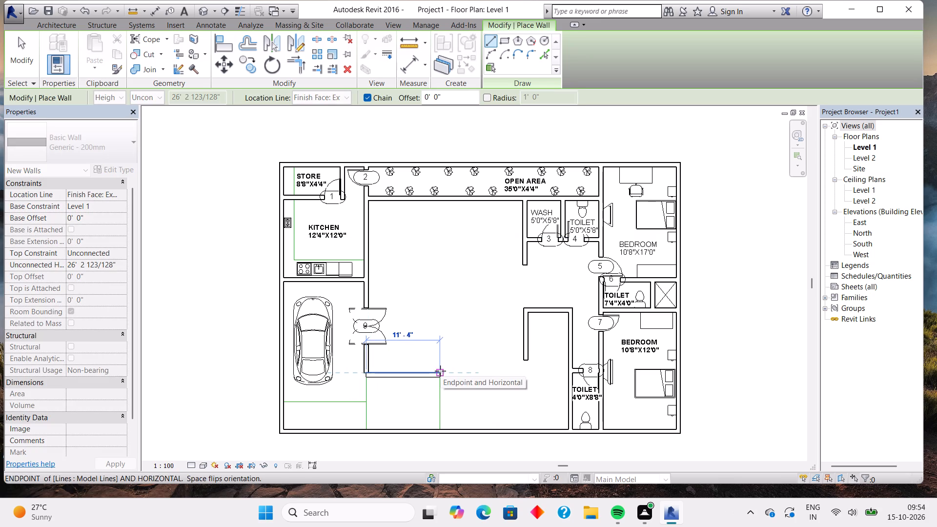
{"action": "left_click", "coordinate": [440, 371]}
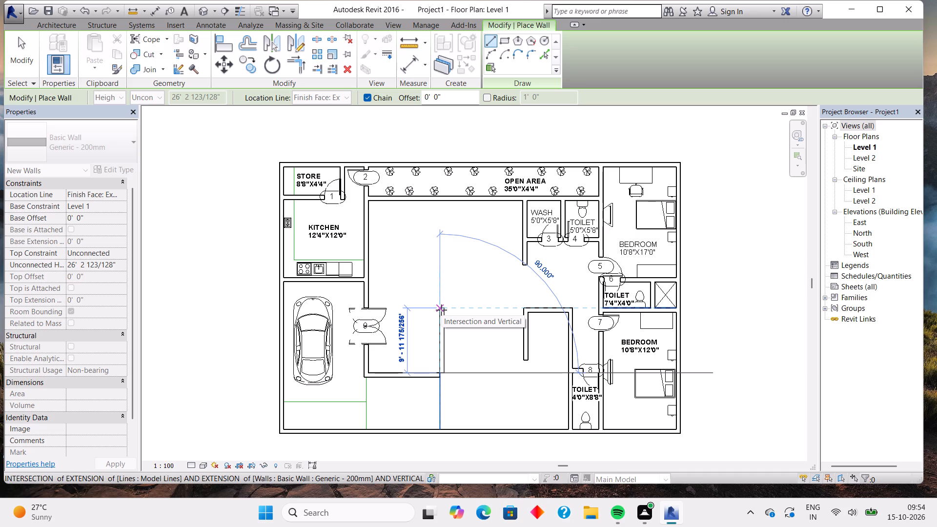
{"action": "left_click", "coordinate": [441, 310]}
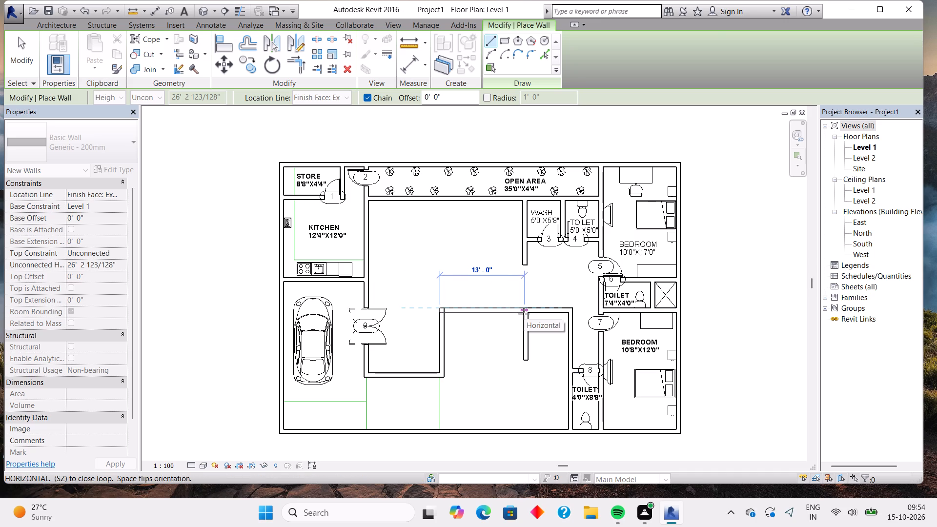
{"action": "left_click", "coordinate": [524, 314]}
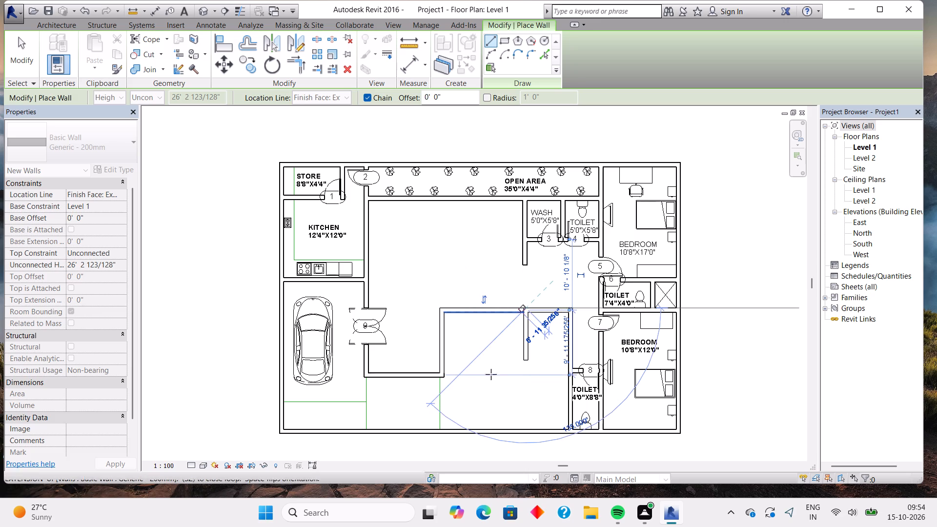
{"action": "scroll", "coordinate": [500, 374], "scroll_direction": "down", "scroll_amount": 3}
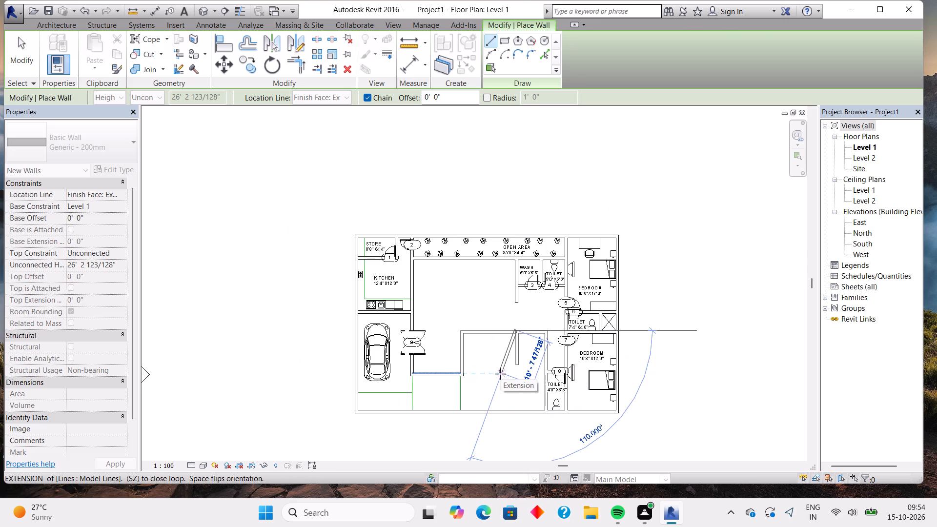
{"action": "key", "text": "Escape"}
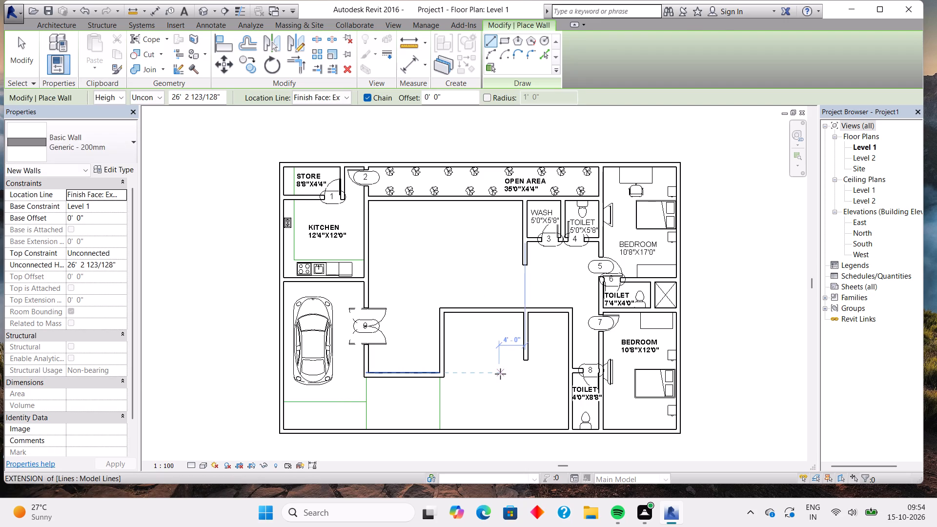
{"action": "scroll", "coordinate": [508, 385], "scroll_direction": "down", "scroll_amount": 2}
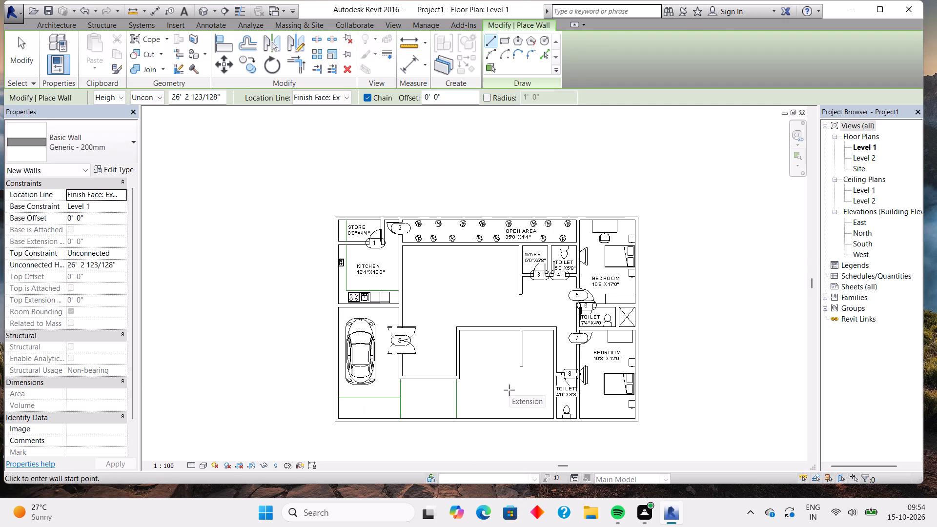
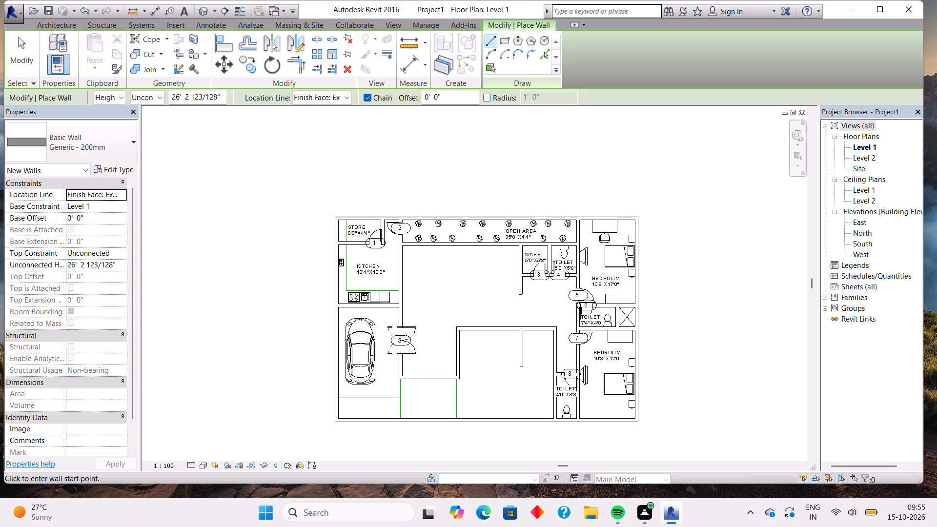
Place an M_Single-Flush 0915 x 2032mm door in the central hall's lower wall, about 1'-6" left of the partition, swinging into the room below.
{"action": "middle_click", "coordinate": [484, 385]}
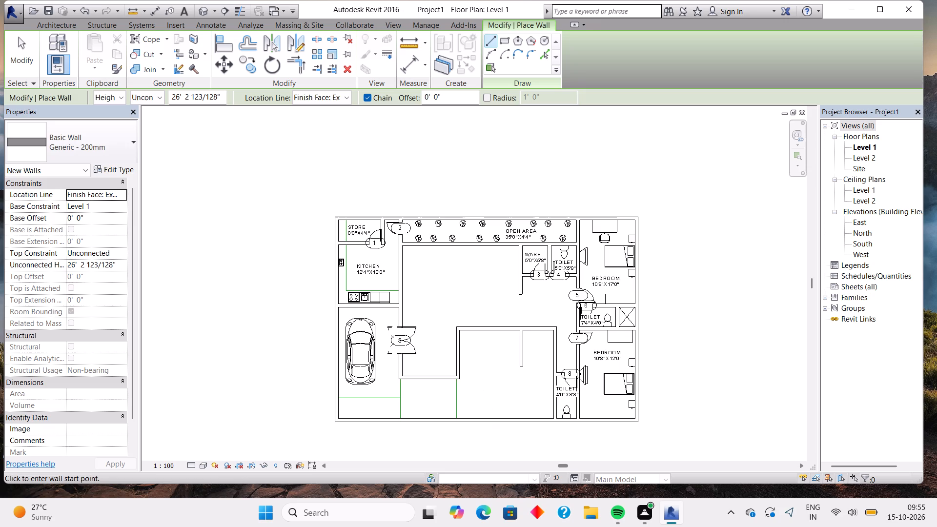
{"action": "middle_click_drag", "start_coordinate": [483, 385], "coordinate": [441, 345]}
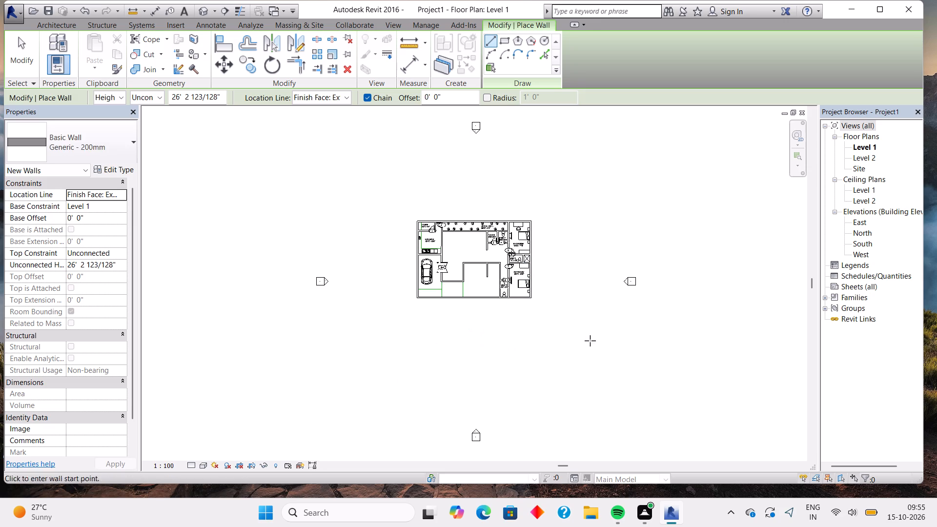
{"action": "scroll", "coordinate": [480, 279], "scroll_direction": "up", "scroll_amount": 10}
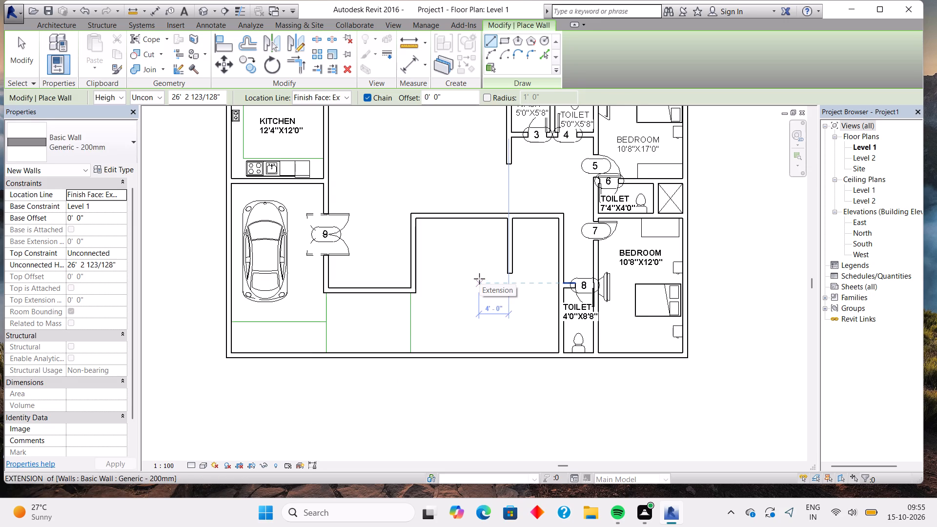
{"action": "middle_click_drag", "start_coordinate": [479, 279], "coordinate": [485, 329]}
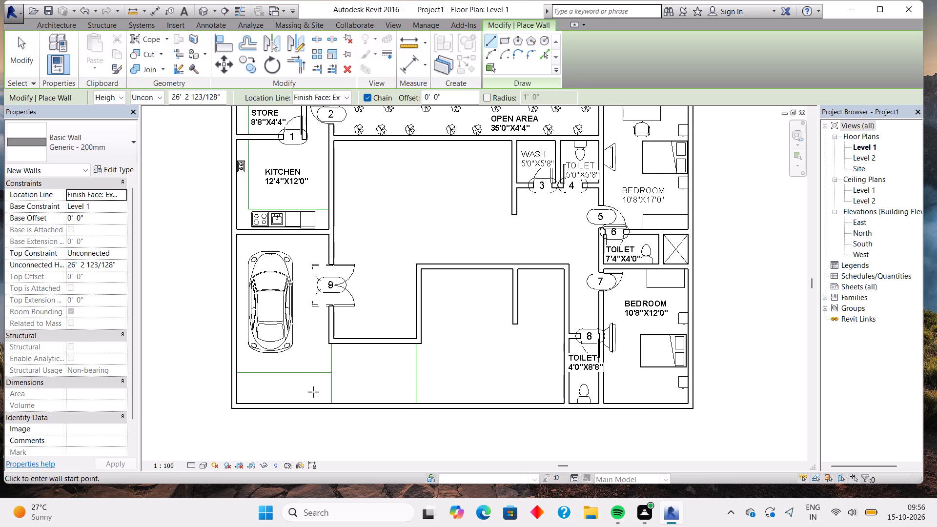
{"action": "left_click", "coordinate": [67, 23]}
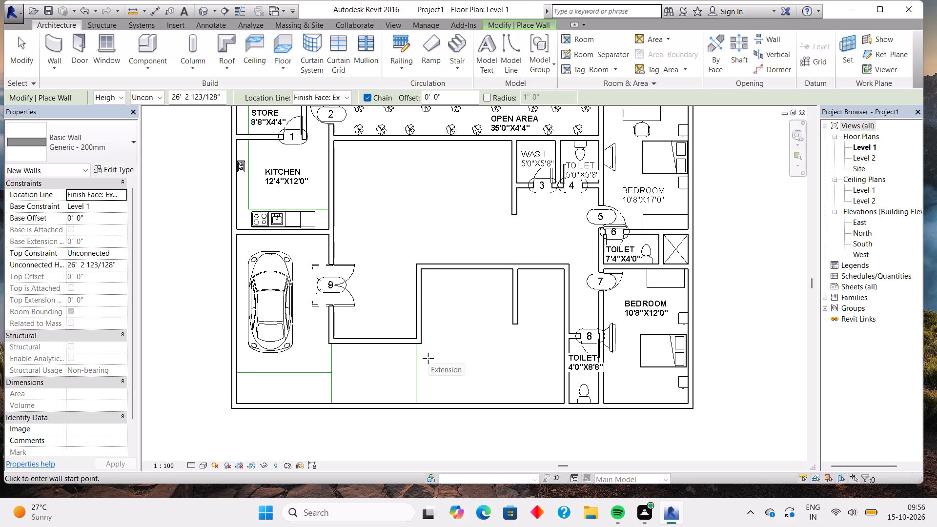
{"action": "key", "text": "Escape"}
{"action": "key", "text": "Escape"}
{"action": "key", "text": "Escape"}
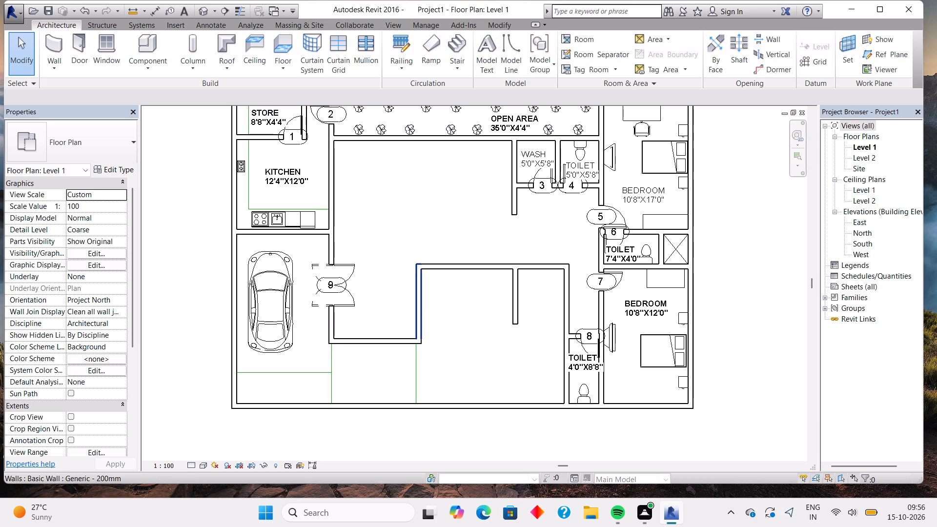
{"action": "left_click", "coordinate": [83, 41]}
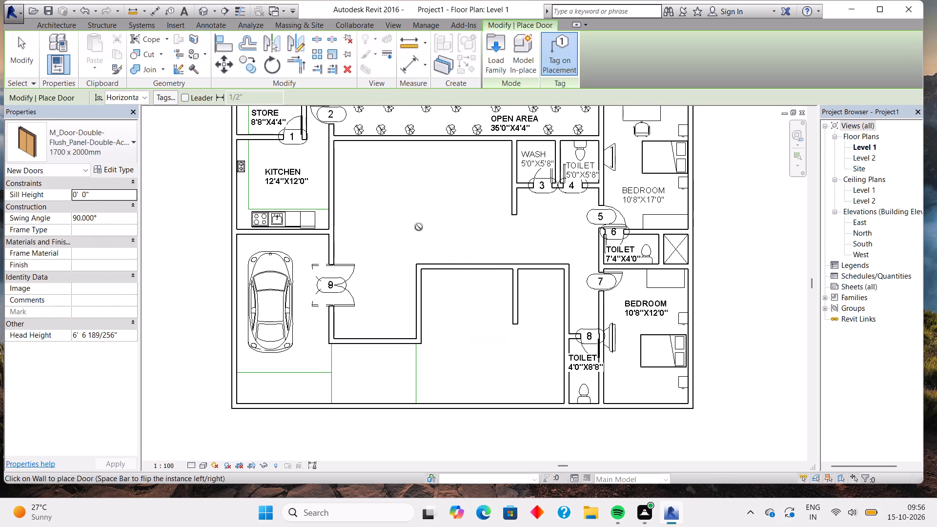
{"action": "left_click", "coordinate": [102, 152]}
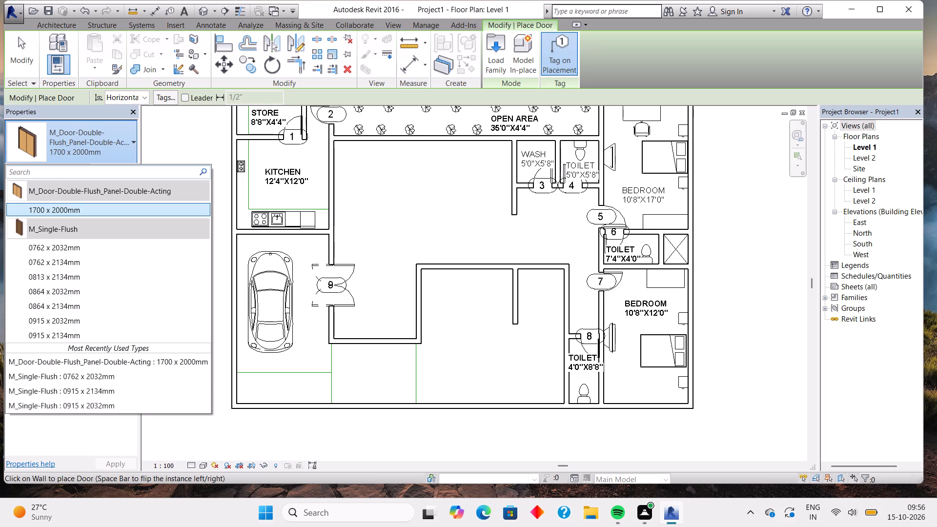
{"action": "left_click", "coordinate": [102, 247]}
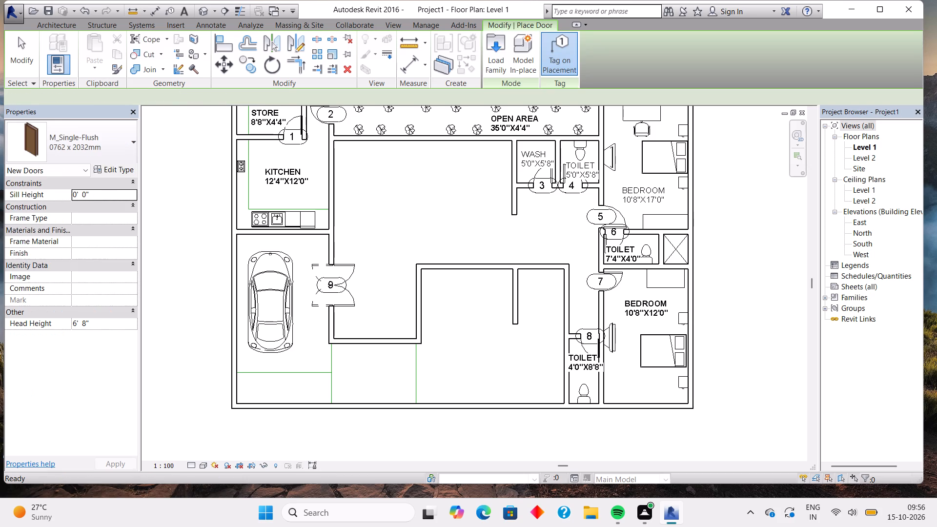
{"action": "left_click", "coordinate": [124, 133]}
{"action": "left_click", "coordinate": [104, 289]}
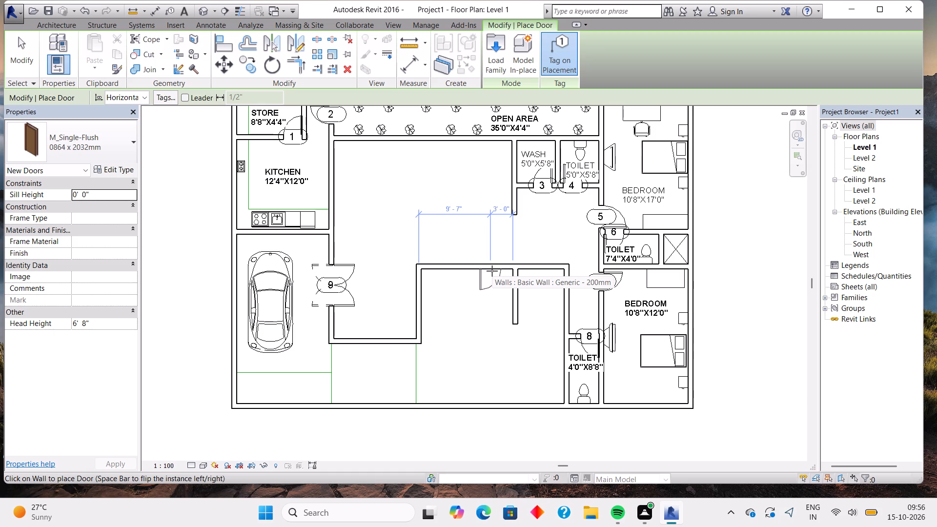
{"action": "key", "text": "space"}
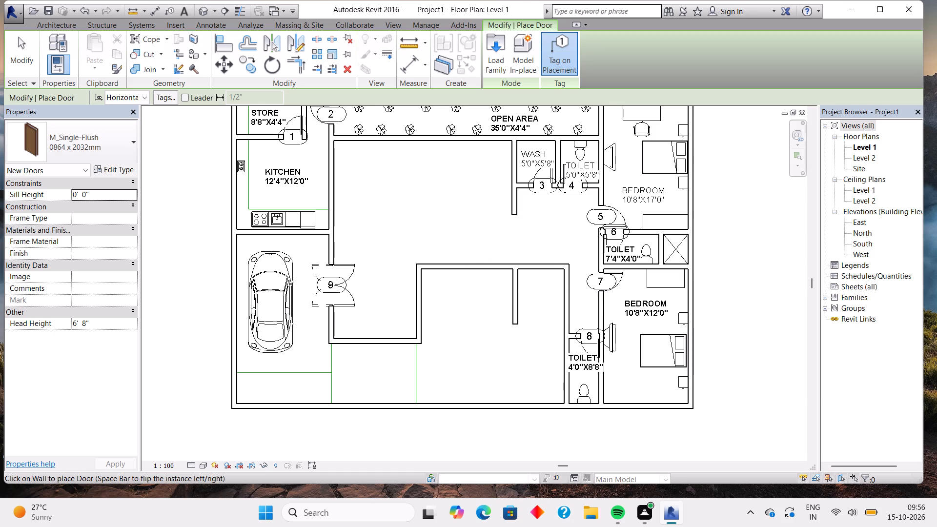
{"action": "left_click", "coordinate": [104, 152]}
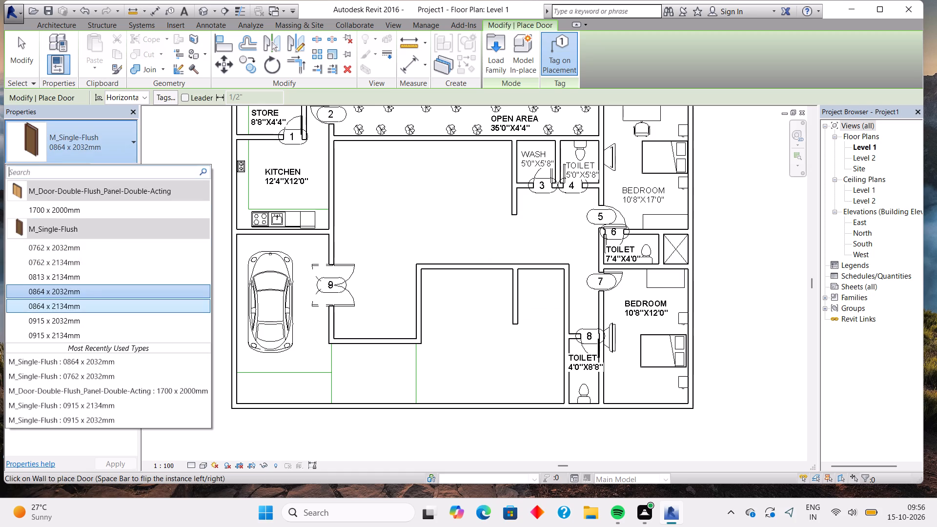
{"action": "left_click", "coordinate": [130, 317]}
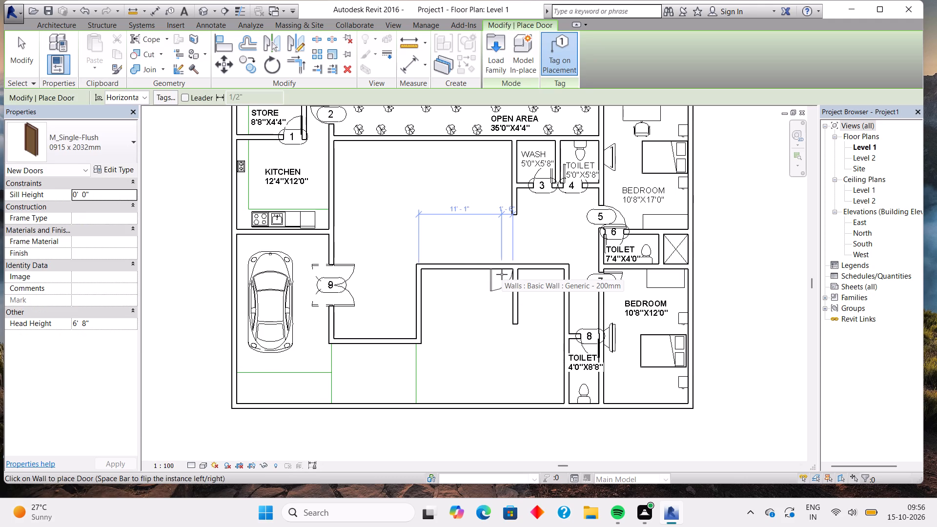
{"action": "key", "text": "space"}
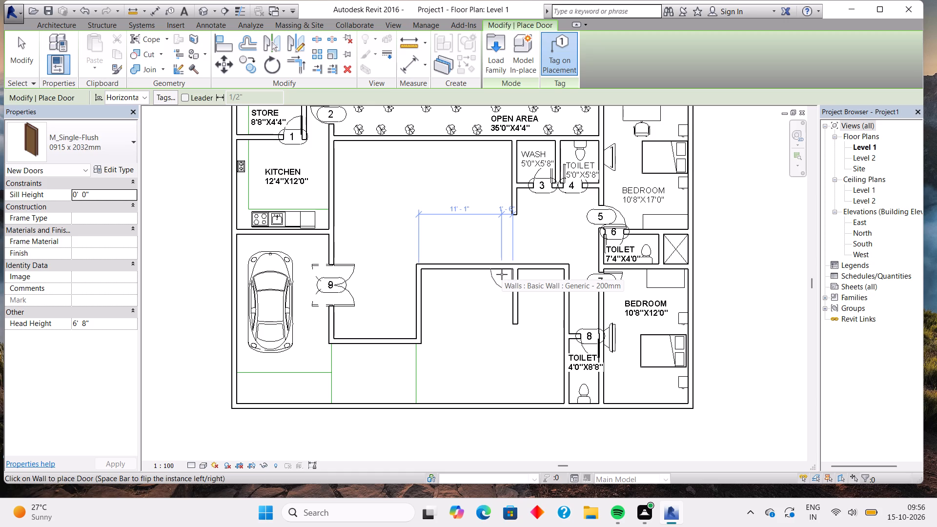
{"action": "left_click", "coordinate": [502, 274]}
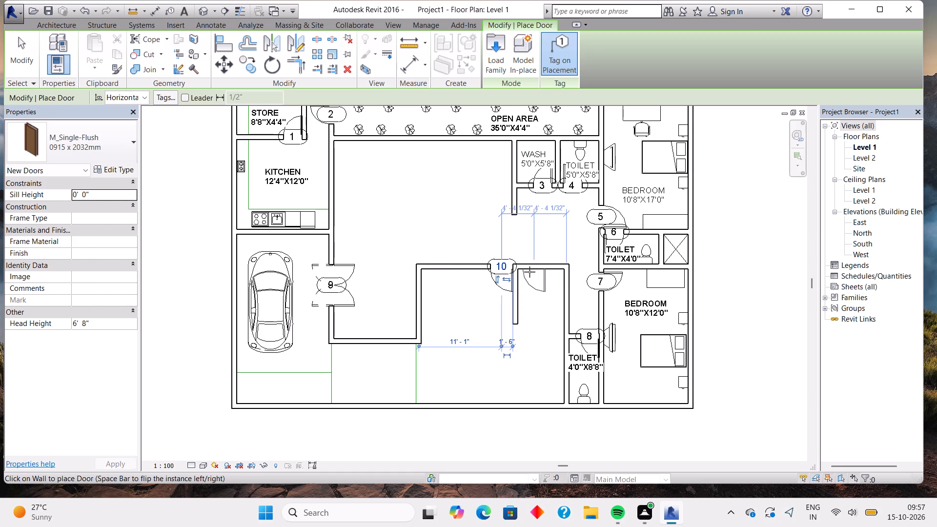
Place an M_Single-Flush 0762 x 2032mm door in the same wall just right of the partition, about 3'-6" from the first door.
{"action": "left_click", "coordinate": [123, 146]}
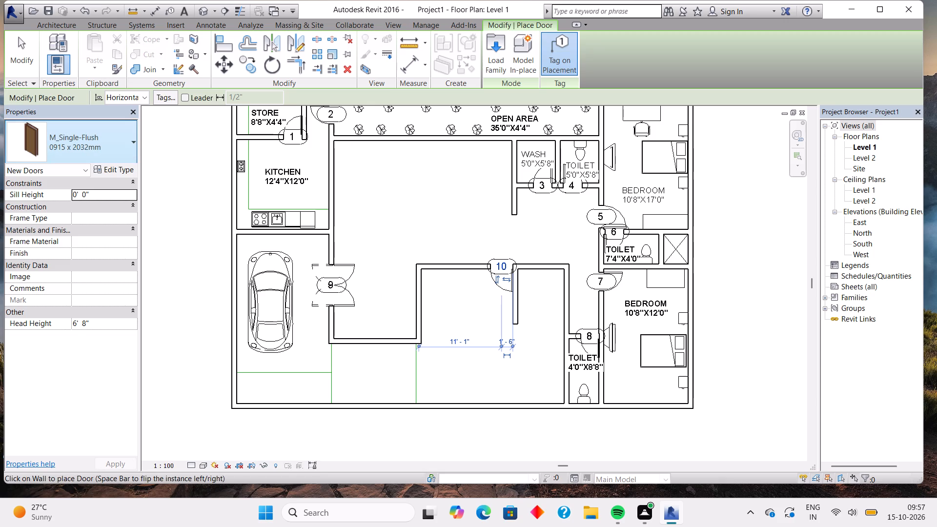
{"action": "left_click", "coordinate": [78, 252]}
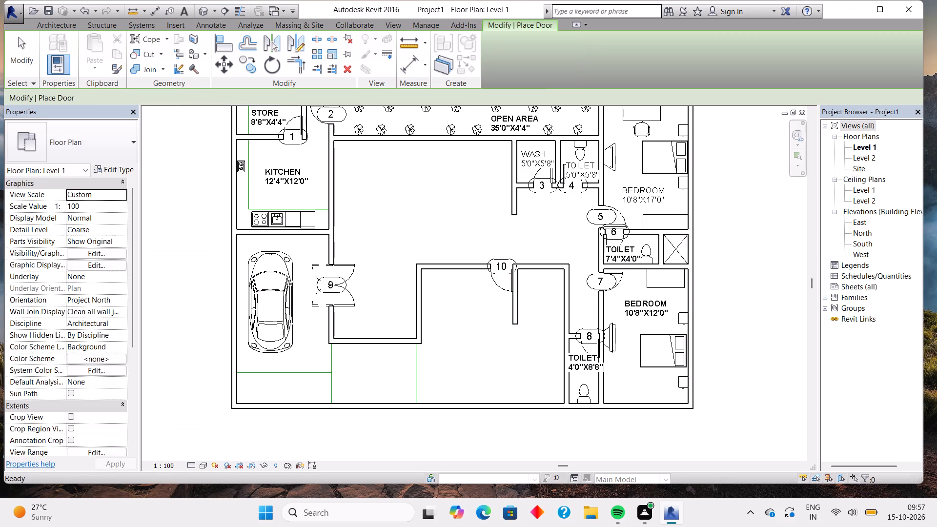
{"action": "left_click", "coordinate": [528, 272]}
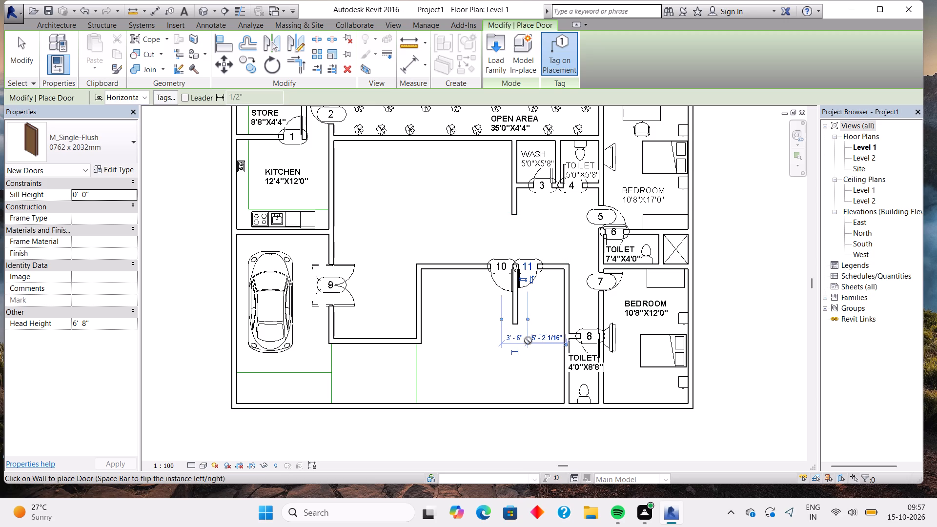
{"action": "scroll", "coordinate": [528, 341], "scroll_direction": "down", "scroll_amount": 2}
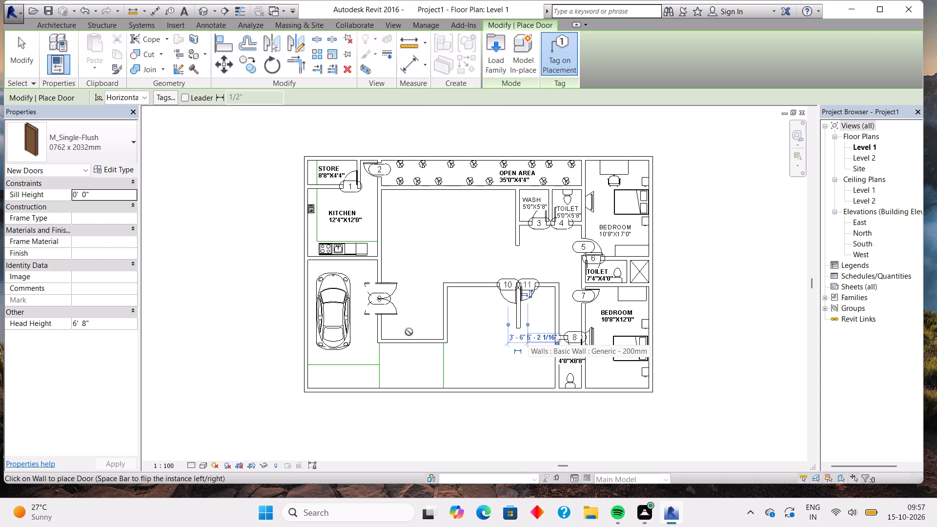
{"action": "key", "text": "Escape"}
{"action": "key", "text": "Escape"}
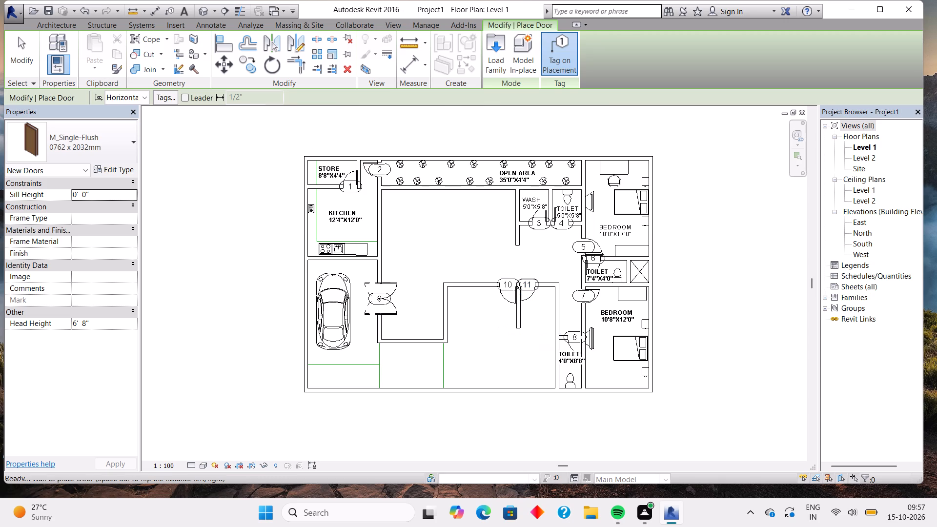
{"action": "key", "text": "Escape"}
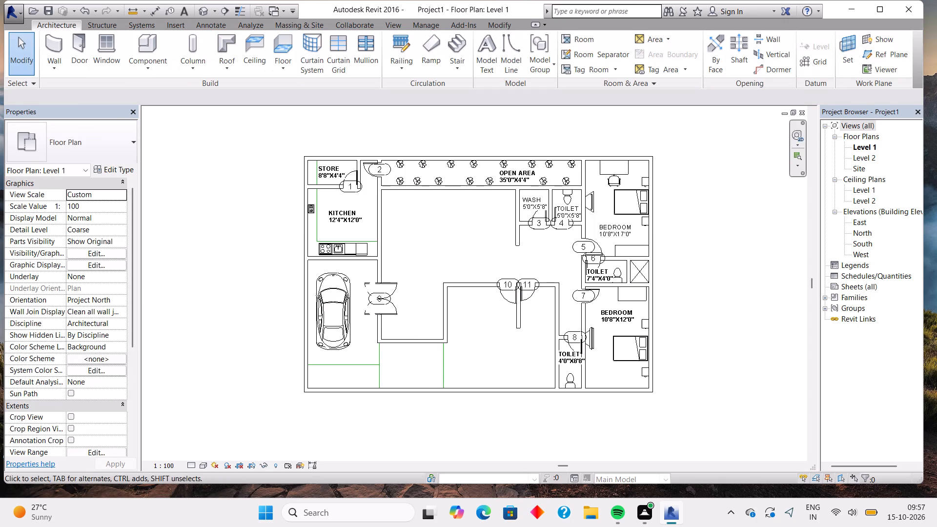
Place an M_Desk 1525 x 762mm against the upper wall of the unfurnished room below the hall, left of its door.
{"action": "scroll", "coordinate": [547, 328], "scroll_direction": "up", "scroll_amount": 2}
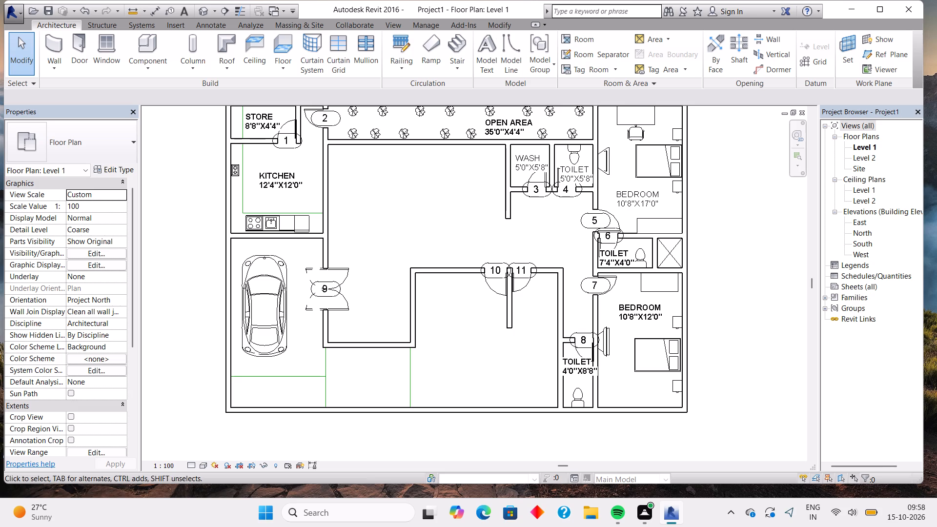
{"action": "left_click", "coordinate": [137, 44]}
{"action": "left_click", "coordinate": [108, 148]}
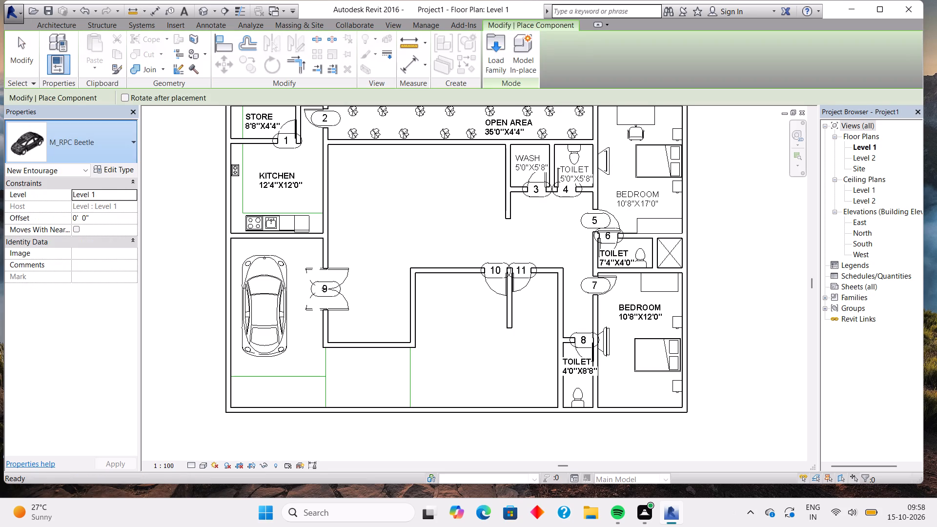
{"action": "scroll", "coordinate": [77, 227], "scroll_direction": "up", "scroll_amount": 1}
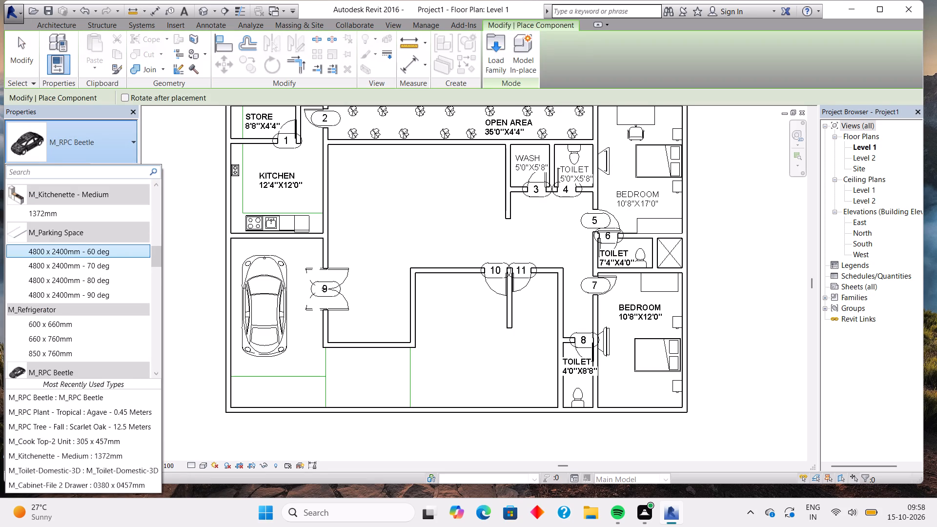
{"action": "scroll", "coordinate": [77, 227], "scroll_direction": "up", "scroll_amount": 3}
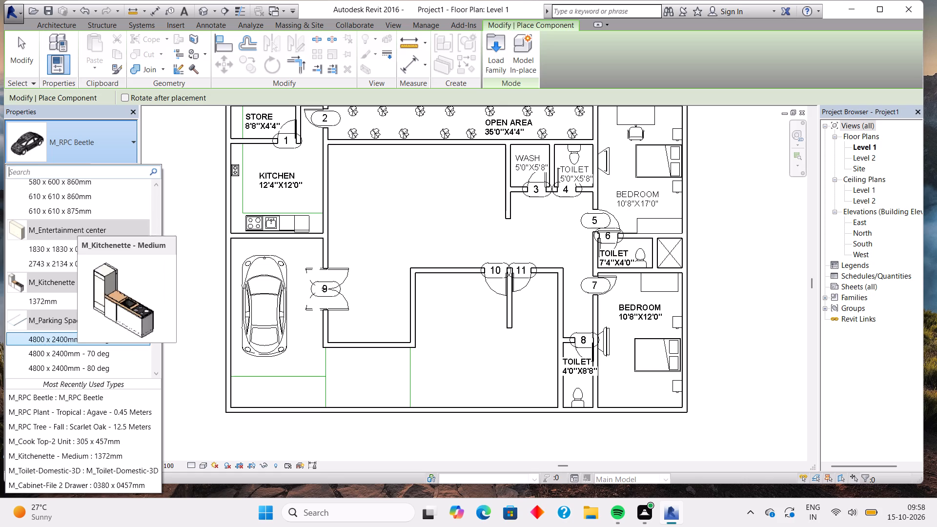
{"action": "scroll", "coordinate": [77, 227], "scroll_direction": "up", "scroll_amount": 5}
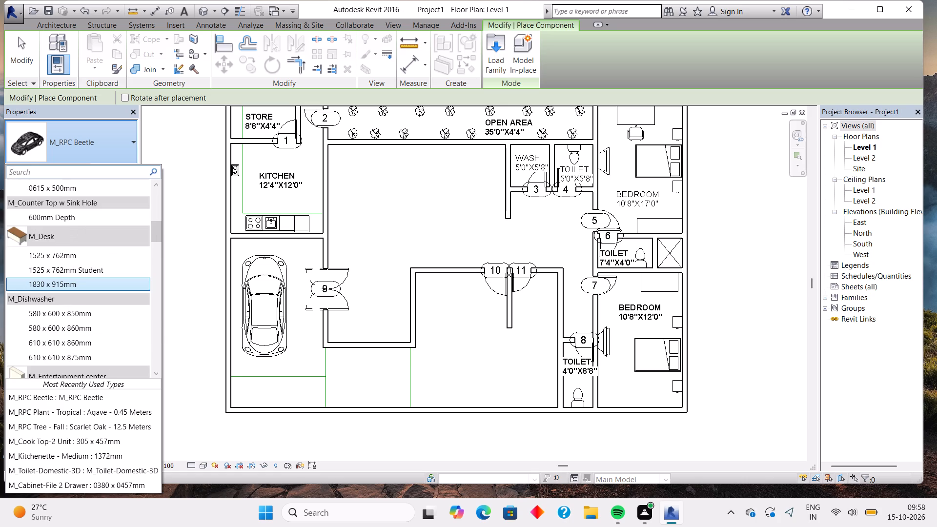
{"action": "left_click", "coordinate": [64, 254]}
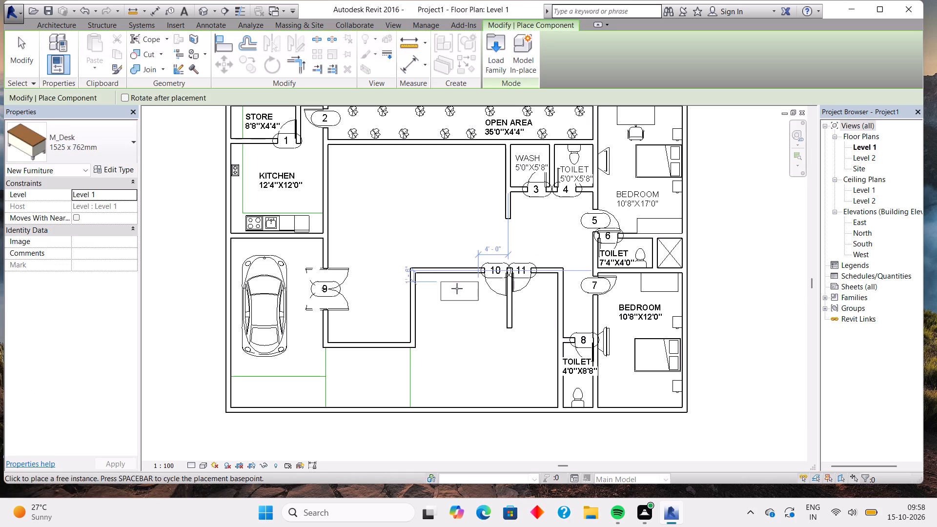
{"action": "left_click", "coordinate": [456, 287]}
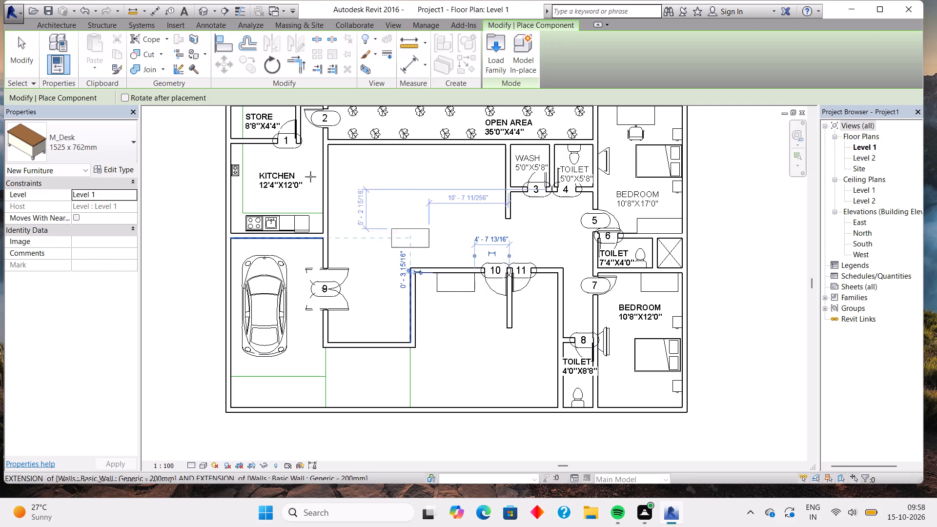
Place an M_Cabinet-File 2 Drawer, 0380 x 0457mm, against the same room's left wall near the desk, about 11'-4" from the partition.
{"action": "left_click", "coordinate": [90, 126]}
{"action": "left_click", "coordinate": [93, 136]}
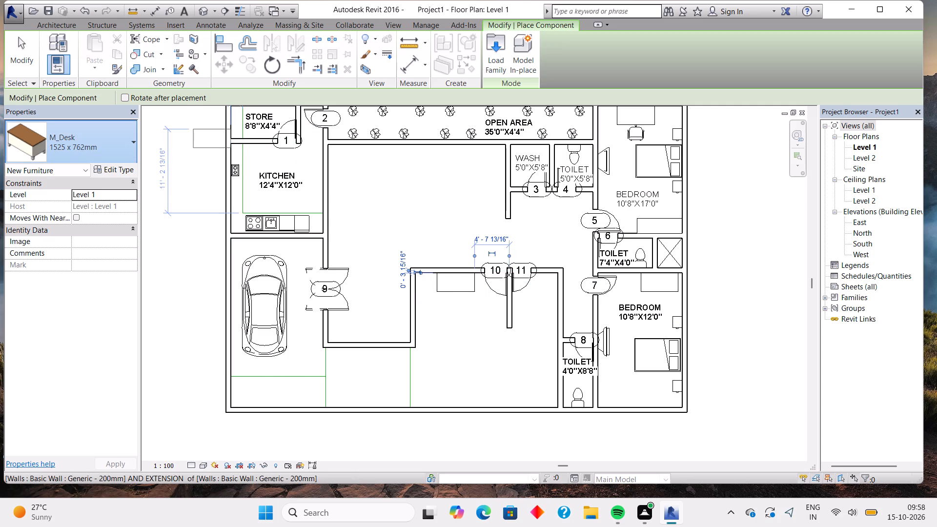
{"action": "left_click", "coordinate": [96, 140]}
{"action": "left_click", "coordinate": [96, 140]}
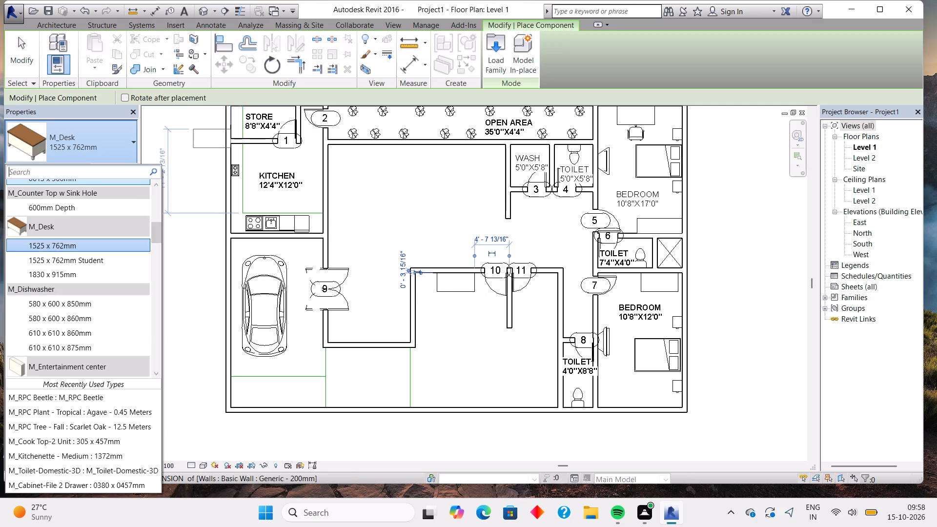
{"action": "scroll", "coordinate": [77, 207], "scroll_direction": "up", "scroll_amount": 4}
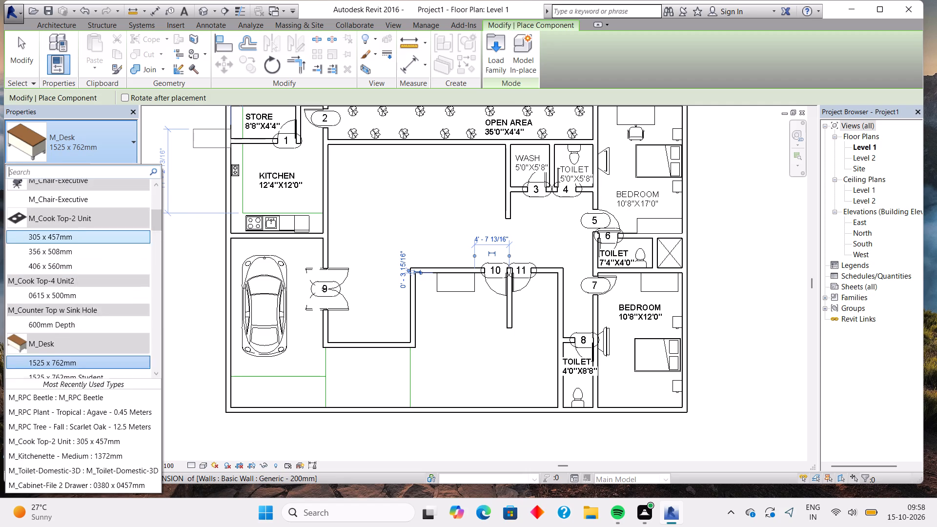
{"action": "scroll", "coordinate": [77, 207], "scroll_direction": "up", "scroll_amount": 3}
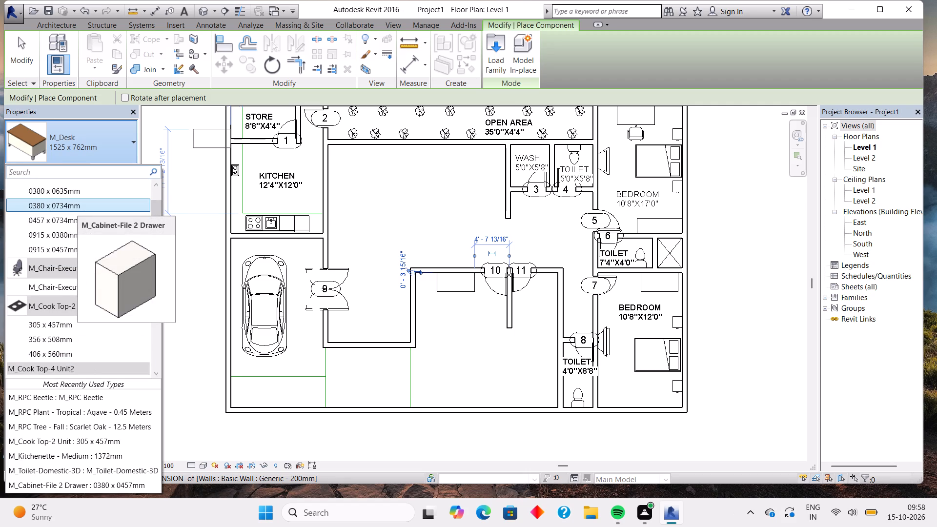
{"action": "scroll", "coordinate": [77, 207], "scroll_direction": "up", "scroll_amount": 3}
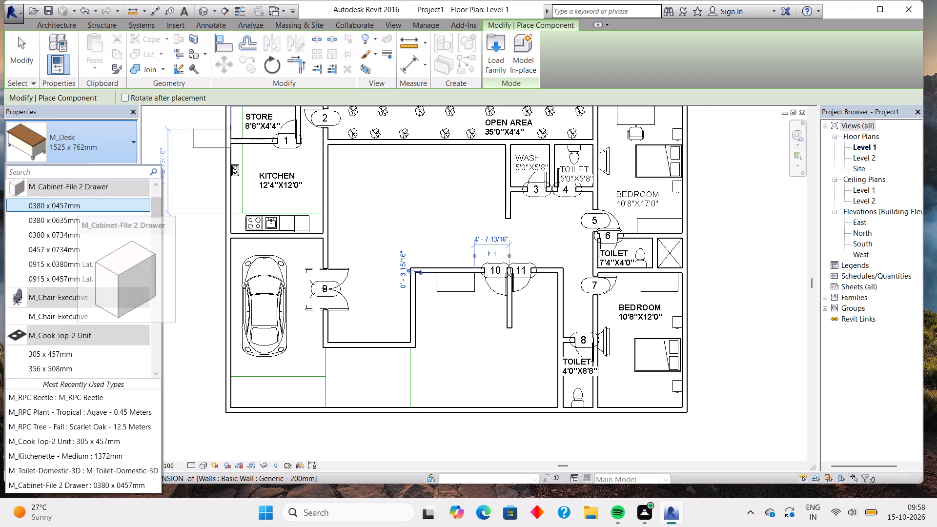
{"action": "left_click", "coordinate": [63, 230]}
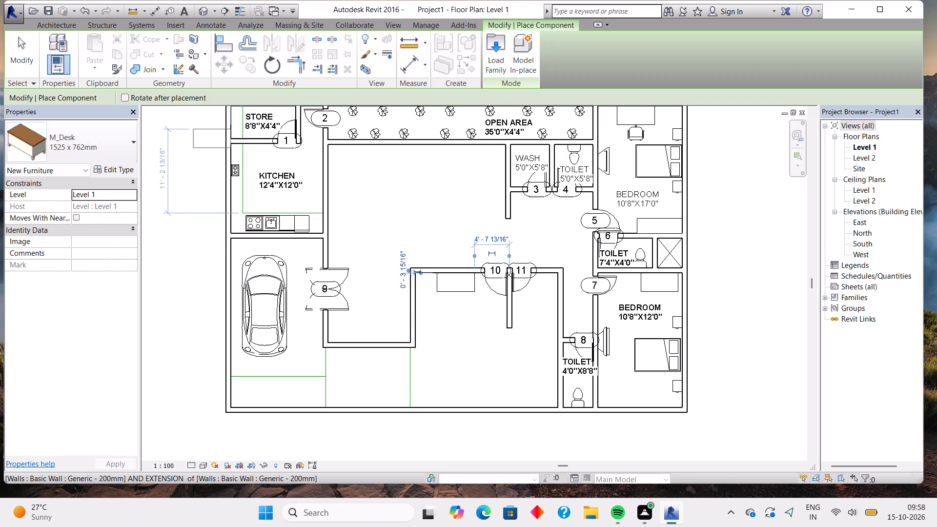
{"action": "left_click", "coordinate": [421, 296]}
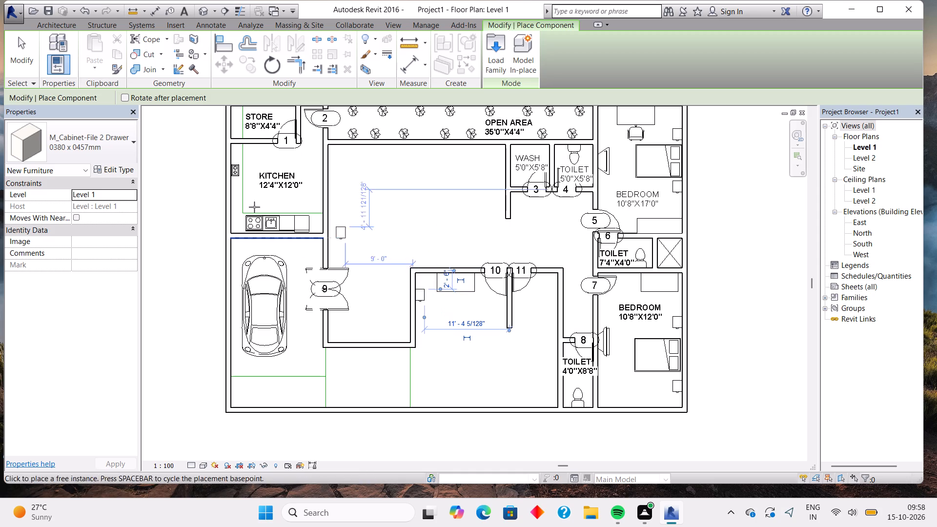
Place an M_Bed-Box 1346 x 1880mm - Double just below the new file cabinet, rotated so its head is against the room's left wall.
{"action": "left_click", "coordinate": [124, 150]}
{"action": "left_click", "coordinate": [124, 150]}
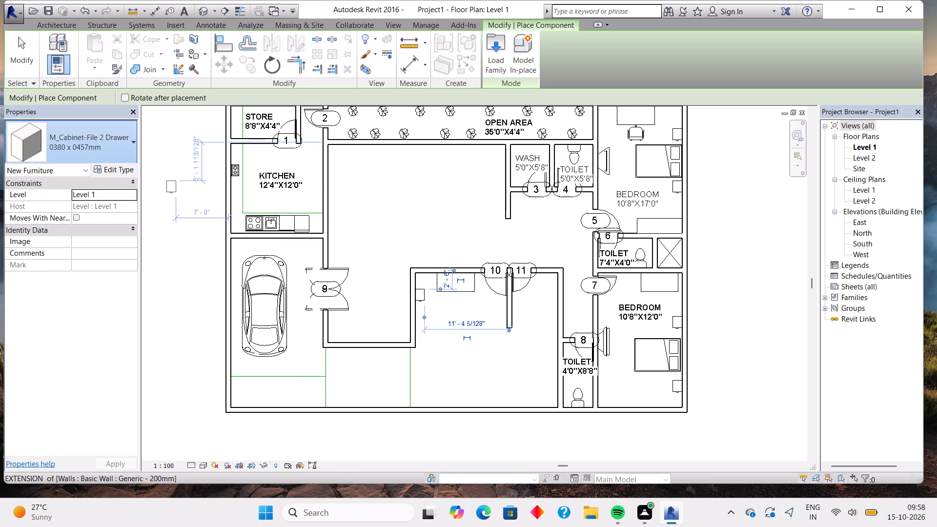
{"action": "left_click", "coordinate": [124, 150]}
{"action": "left_click", "coordinate": [124, 150]}
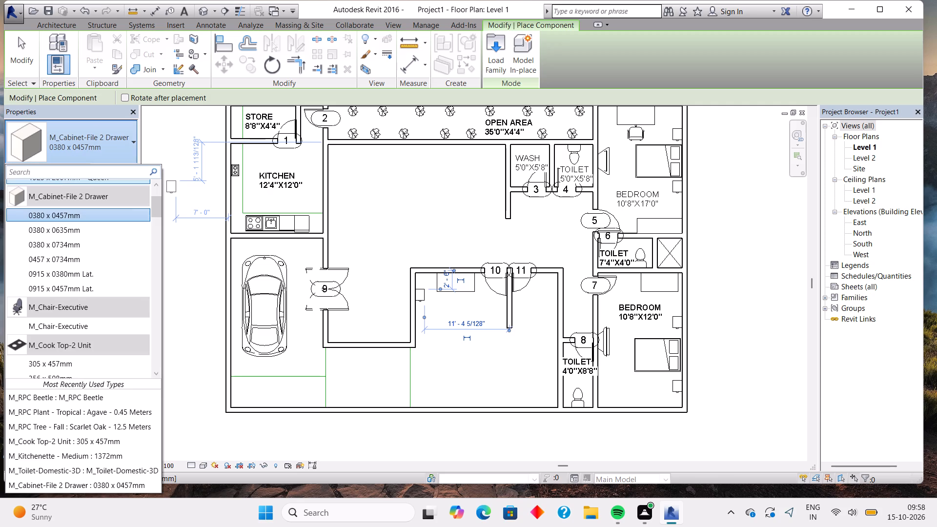
{"action": "scroll", "coordinate": [98, 208], "scroll_direction": "up", "scroll_amount": 6}
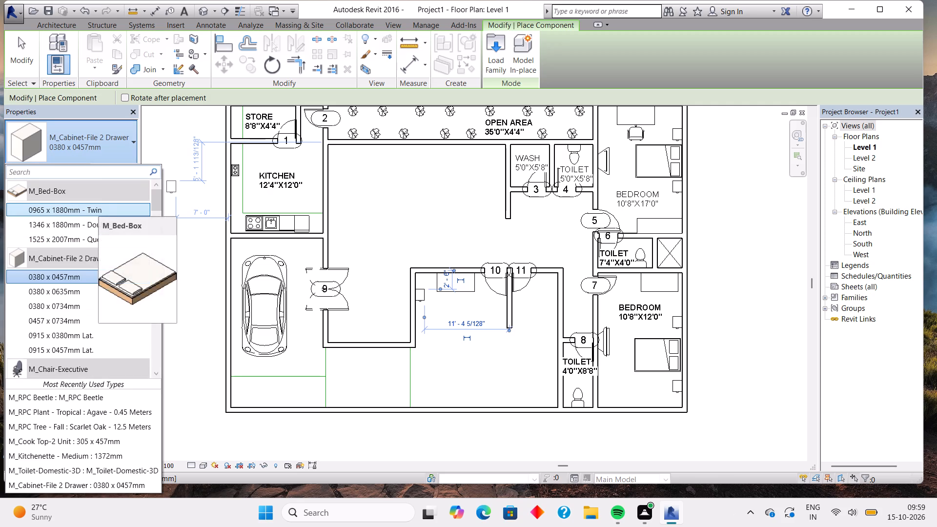
{"action": "left_click", "coordinate": [96, 223]}
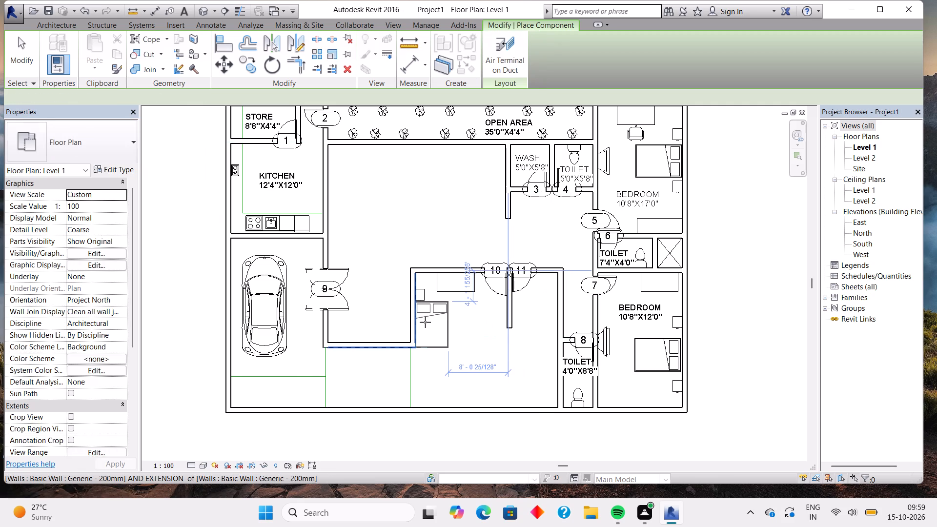
{"action": "key", "text": "space"}
{"action": "key", "text": "space"}
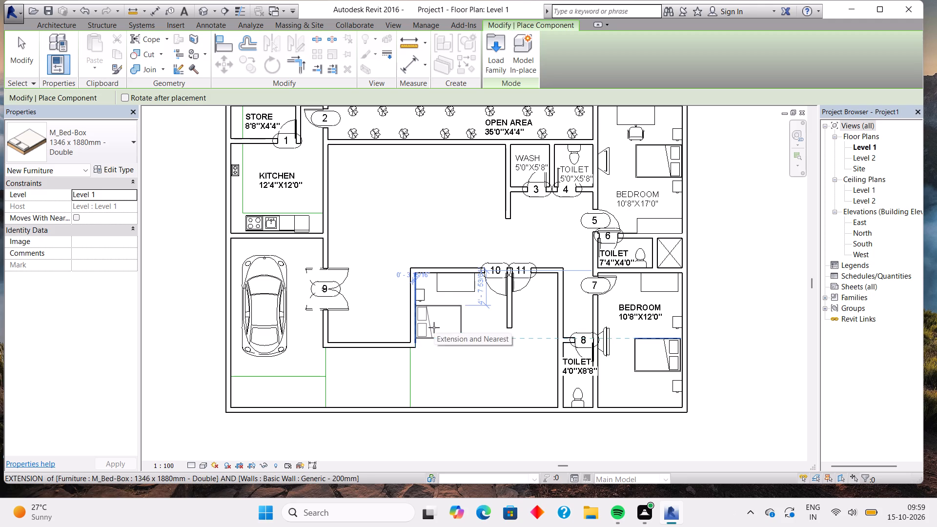
{"action": "left_click", "coordinate": [435, 324]}
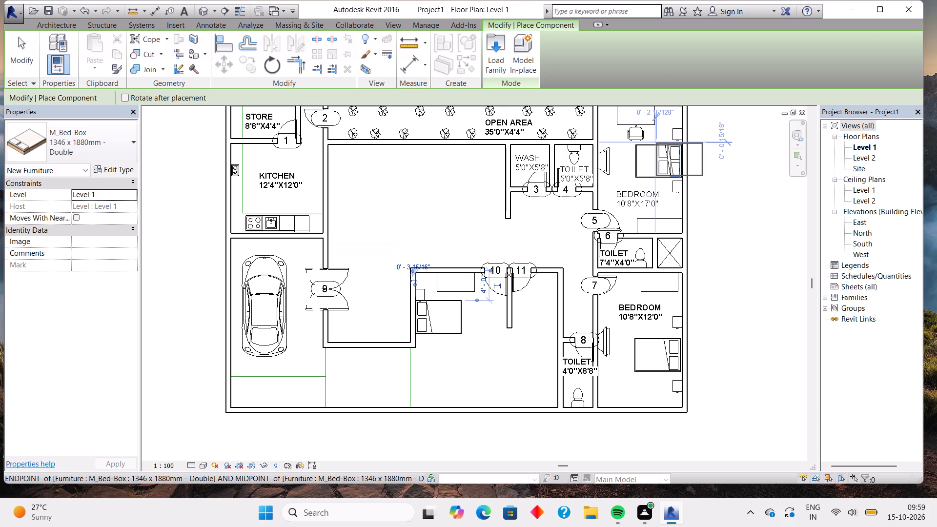
{"action": "key", "text": "Escape"}
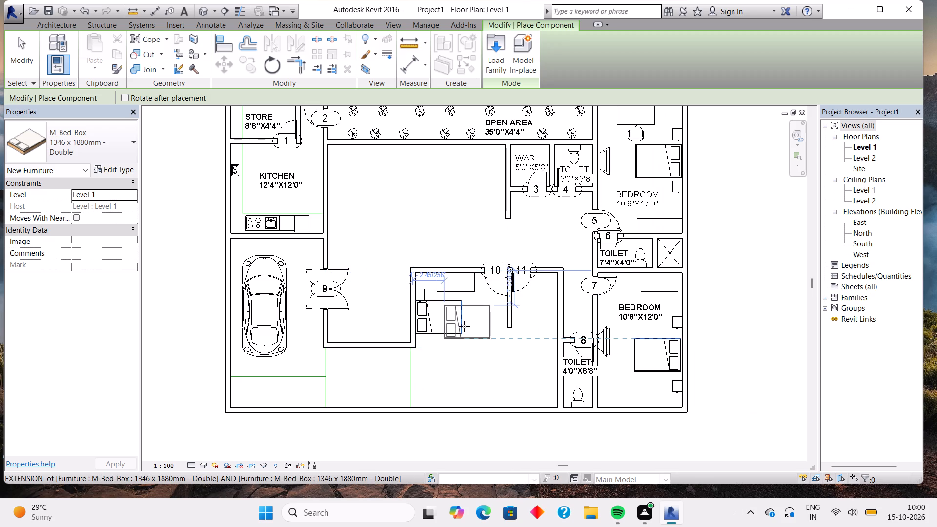
{"action": "key", "text": "Escape"}
{"action": "key", "text": "Escape"}
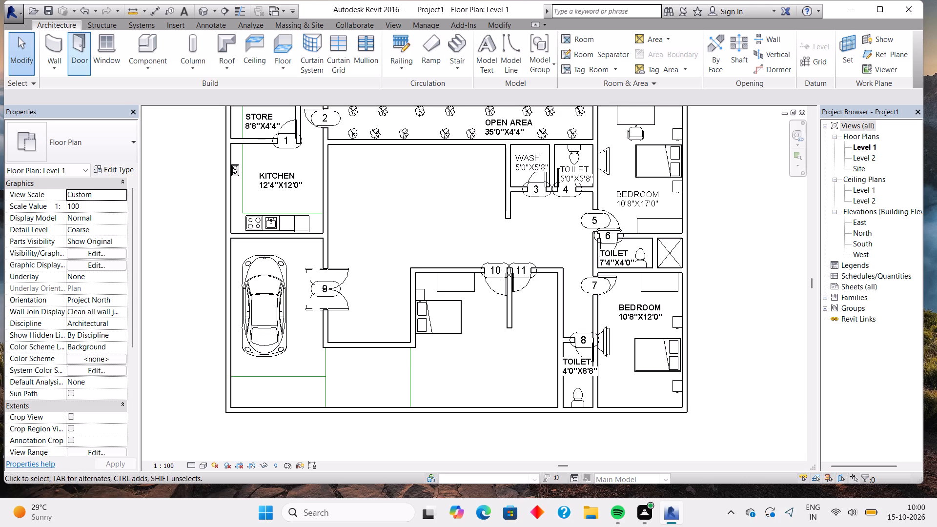
Draw a Basic Wall Generic - 200mm horizontally rightward from the wall corner below the new bed.
{"action": "left_click", "coordinate": [56, 45]}
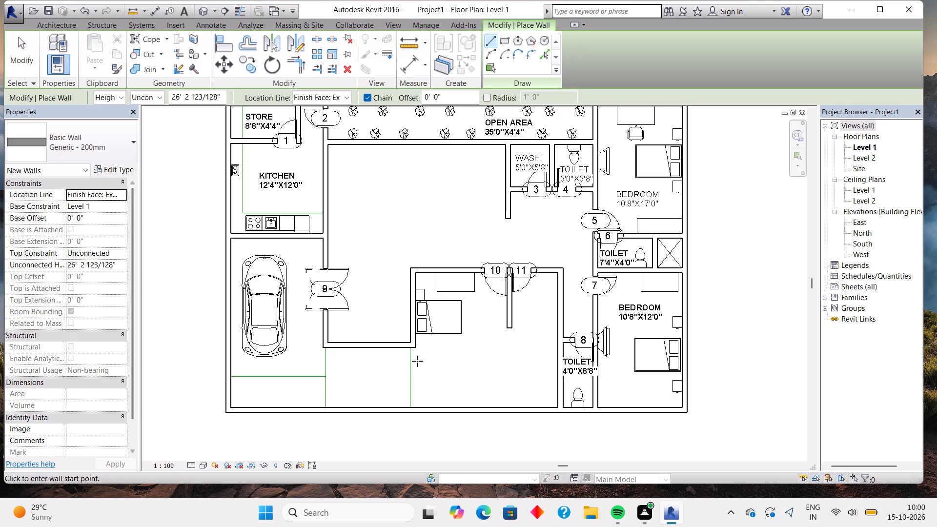
{"action": "scroll", "coordinate": [413, 341], "scroll_direction": "up", "scroll_amount": 6}
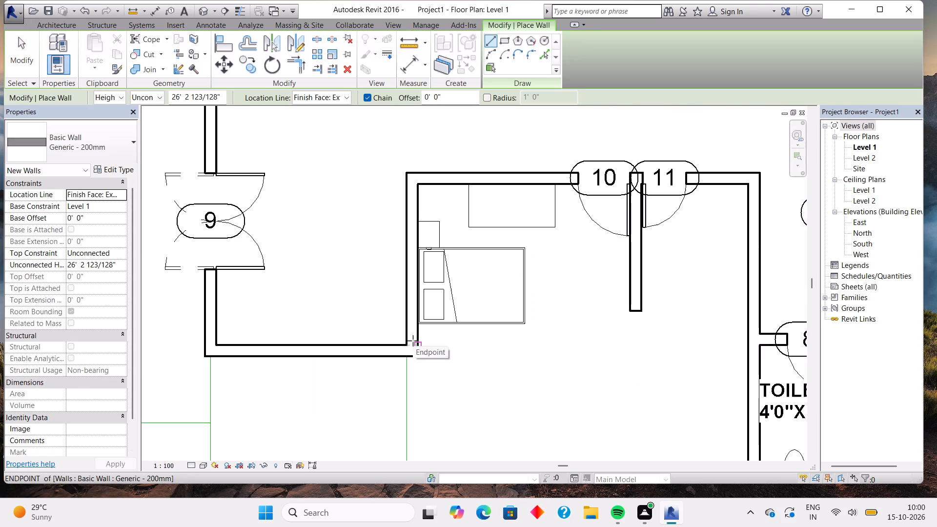
{"action": "left_click", "coordinate": [412, 352]}
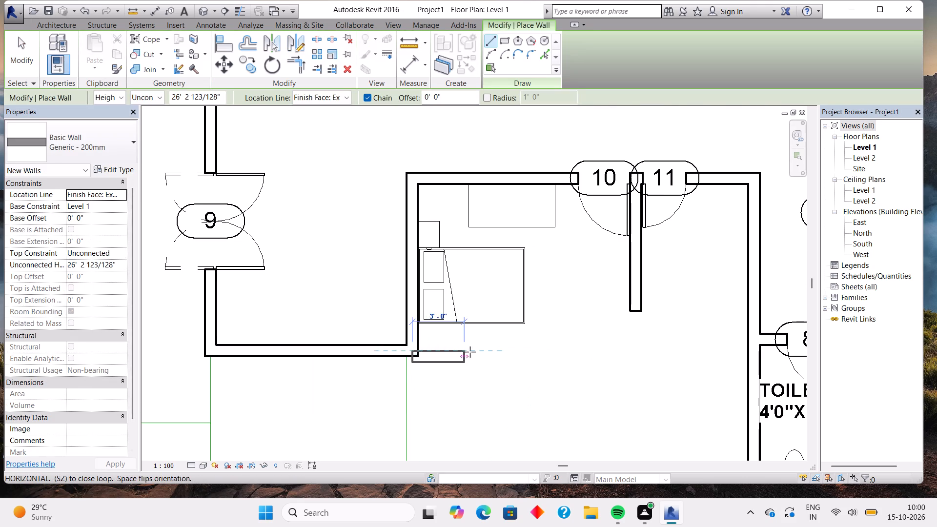
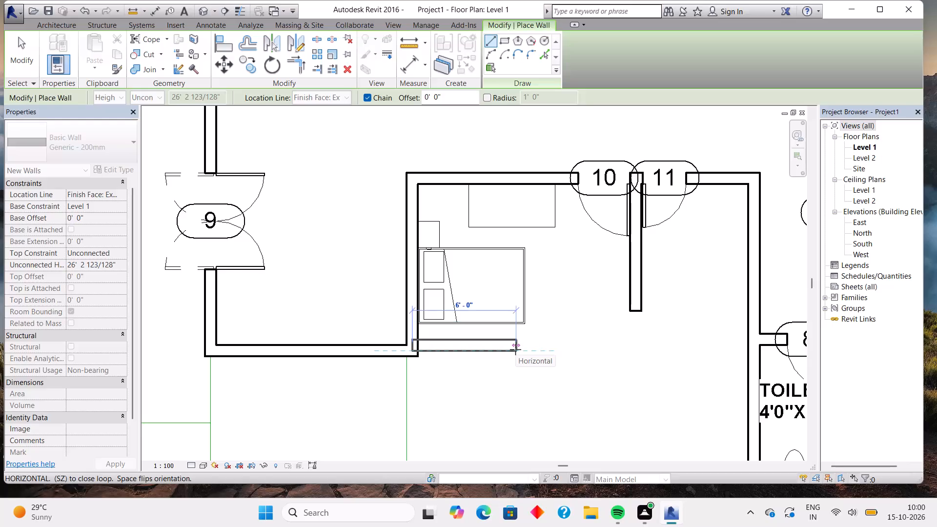
Redraw the bedroom's lower Generic - 200mm wall horizontally from the corner below the bed to align under the partition between doors 10 and 11.
{"action": "key", "text": "Escape"}
{"action": "left_click", "coordinate": [411, 351]}
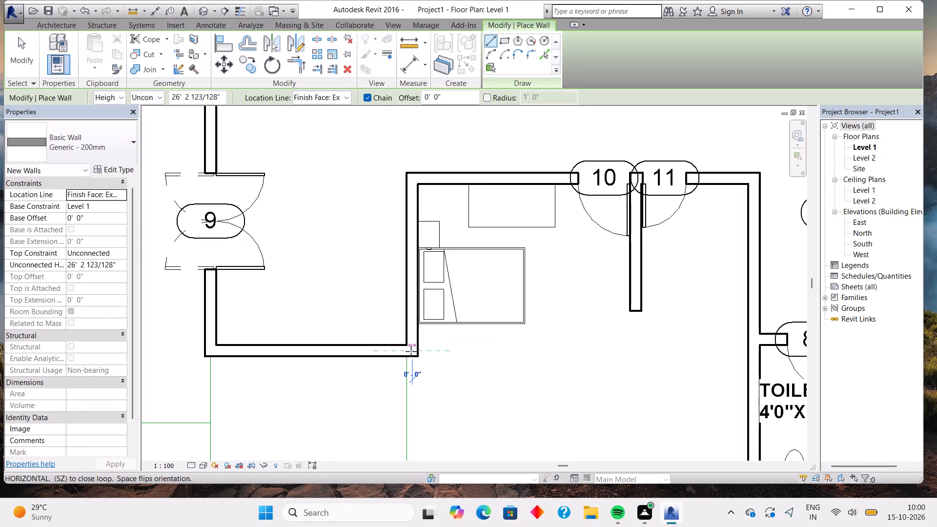
{"action": "key", "text": "Escape"}
{"action": "left_click", "coordinate": [408, 345]}
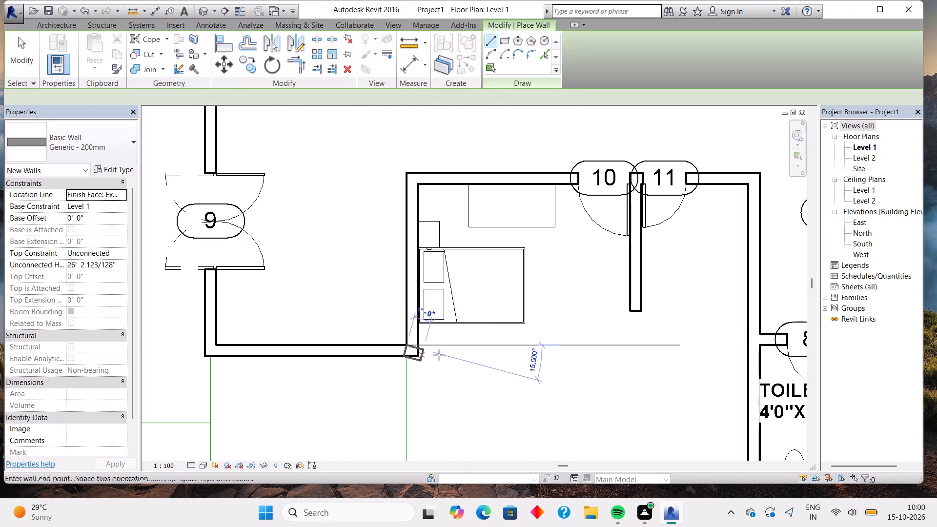
{"action": "left_click", "coordinate": [637, 346]}
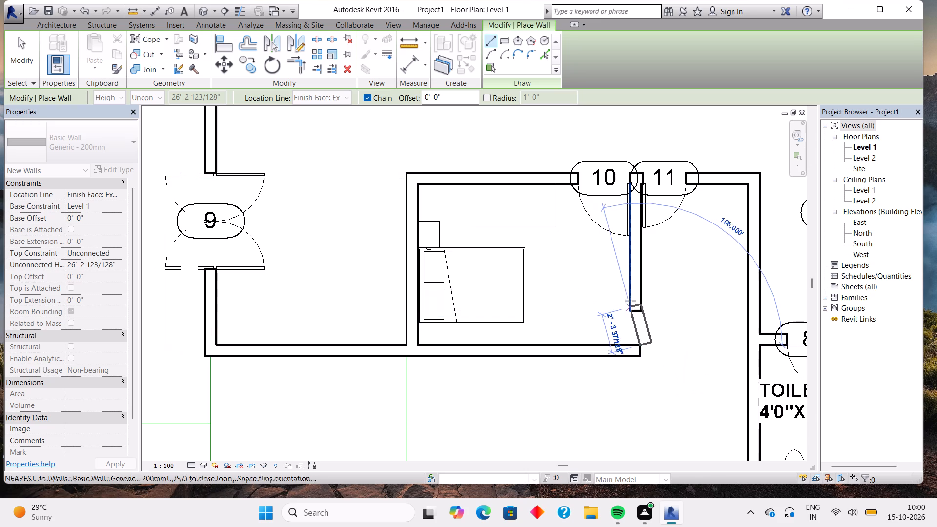
{"action": "key", "text": "Escape"}
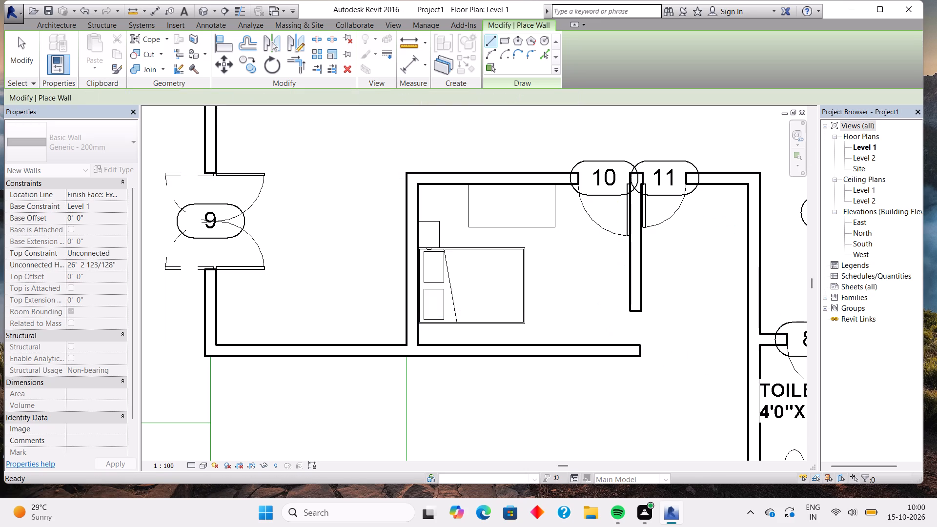
{"action": "key", "text": "Escape"}
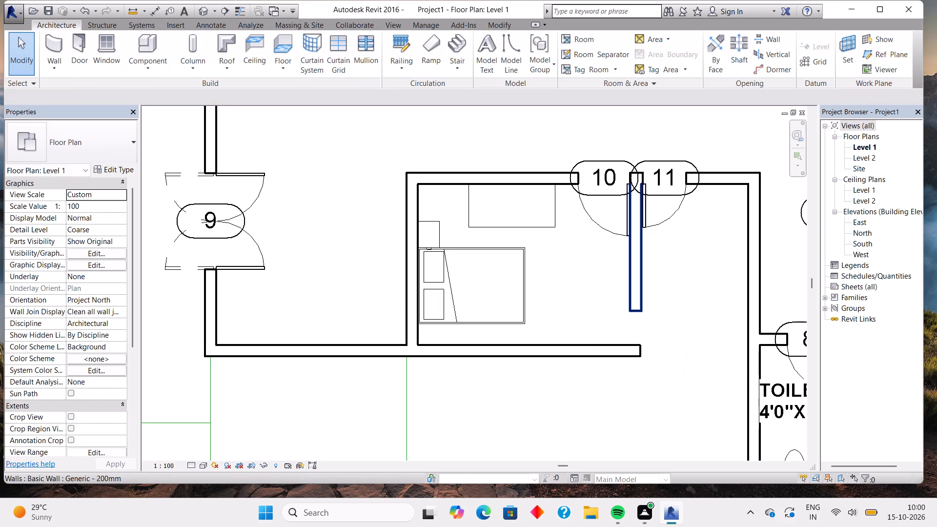
{"action": "left_click", "coordinate": [633, 299]}
{"action": "key", "text": "Escape"}
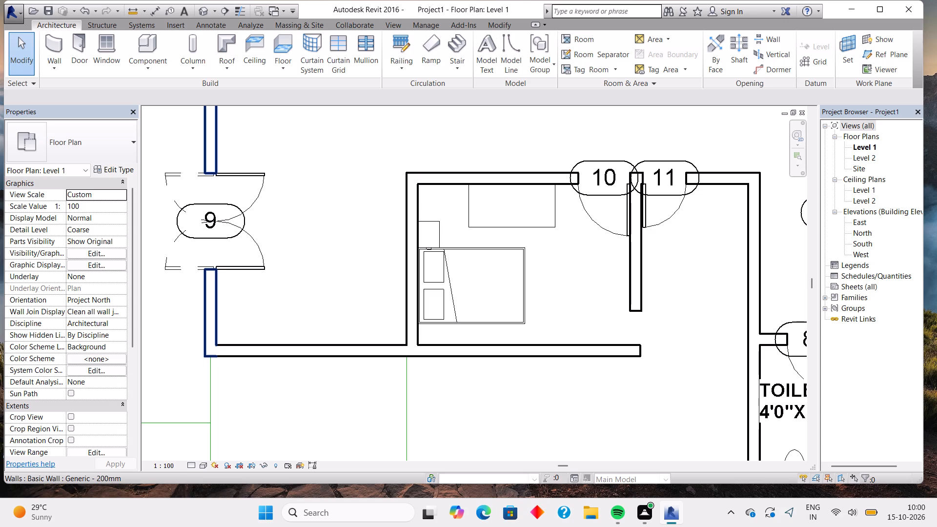
Nudge the double bed below the file cabinet slightly down and slightly right, away from the cabinet and left wall.
{"action": "left_click", "coordinate": [448, 286]}
{"action": "key", "text": "Down"}
{"action": "key", "text": "Down"}
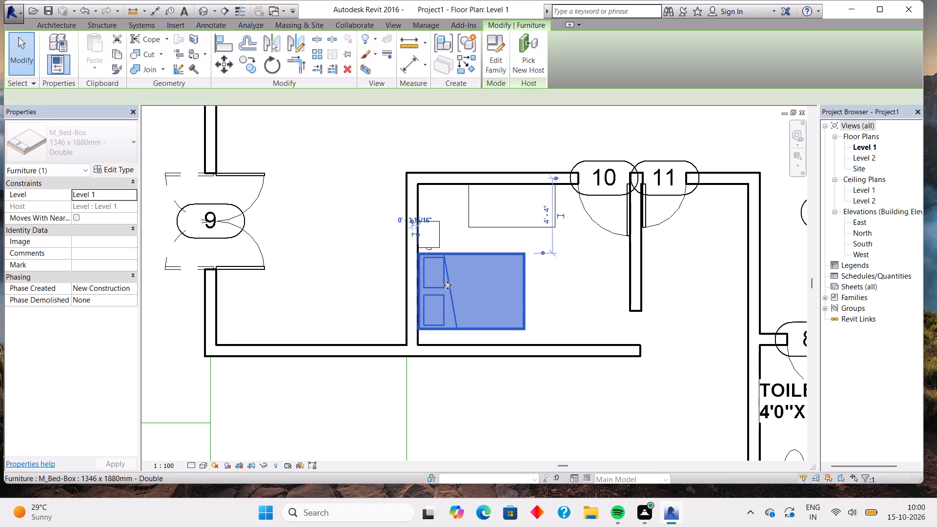
{"action": "key", "text": "Down"}
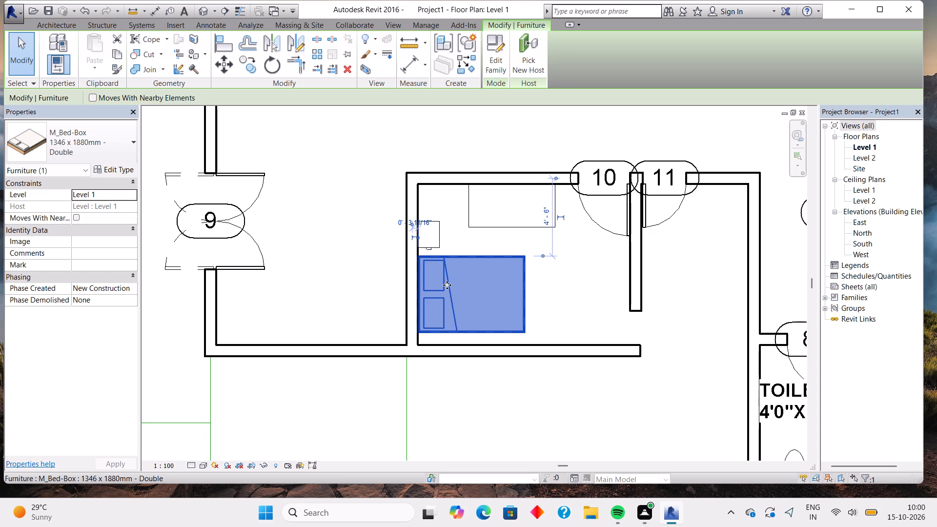
{"action": "key", "text": "Right"}
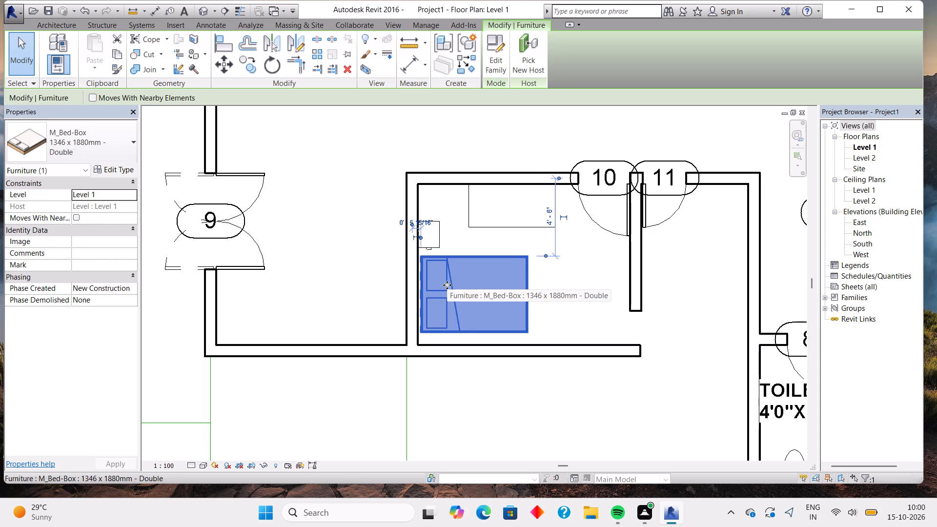
{"action": "key", "text": "Escape"}
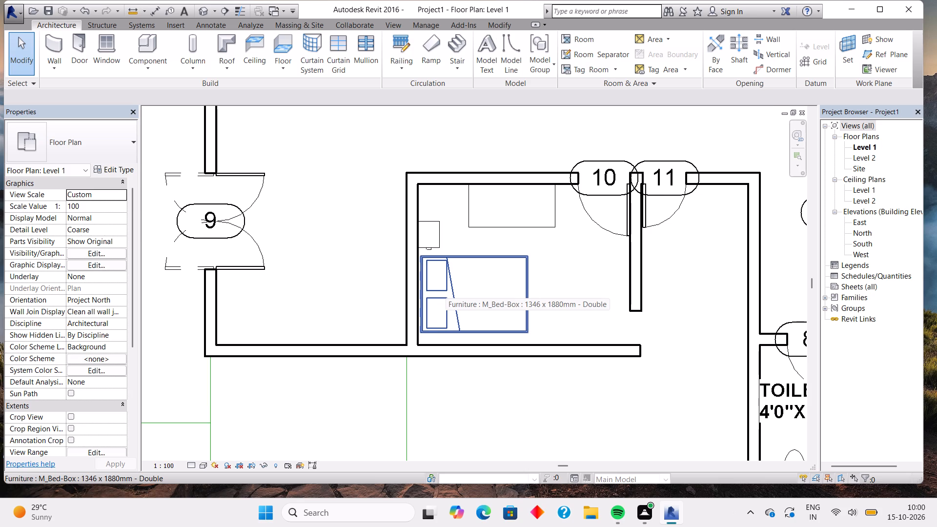
Draw a Generic - 200mm wall about 2'-3" long joining the new lower wall's end to the partition between doors 10 and 11.
{"action": "scroll", "coordinate": [446, 284], "scroll_direction": "down", "scroll_amount": 1}
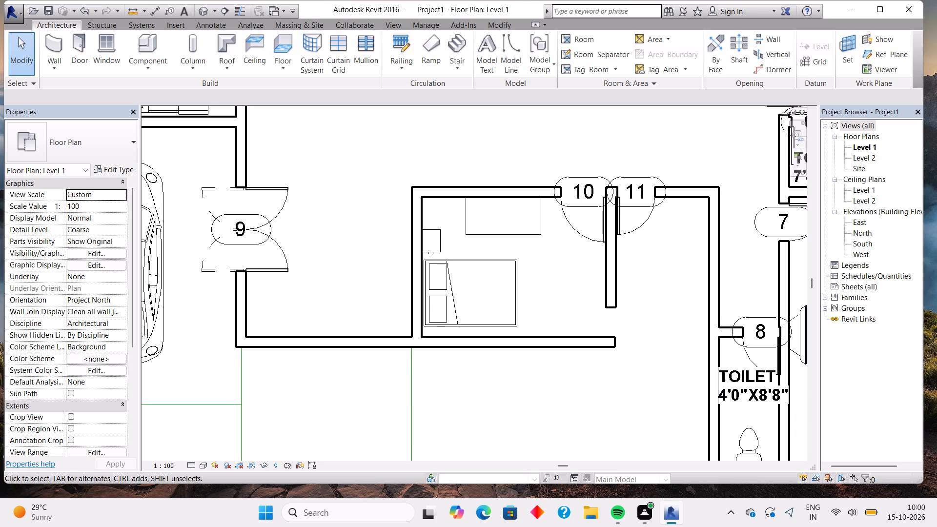
{"action": "left_click", "coordinate": [56, 47]}
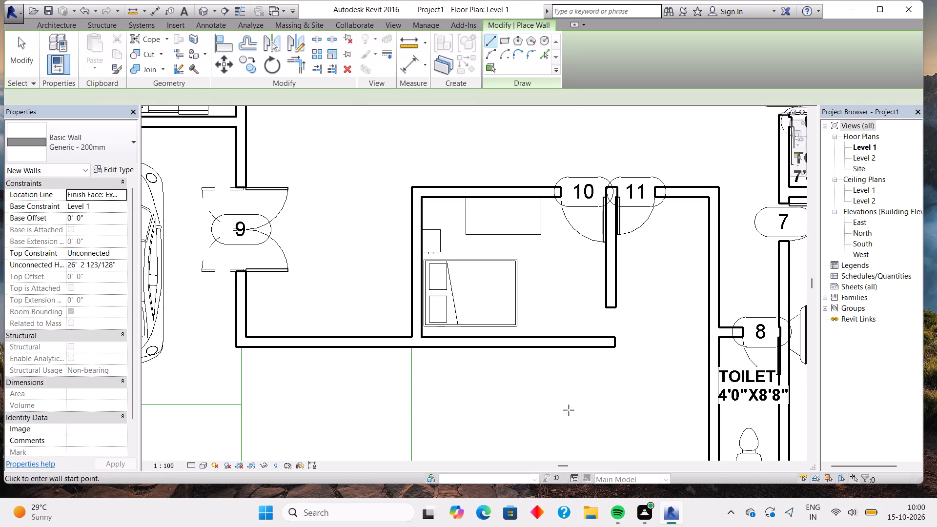
{"action": "left_click", "coordinate": [609, 343]}
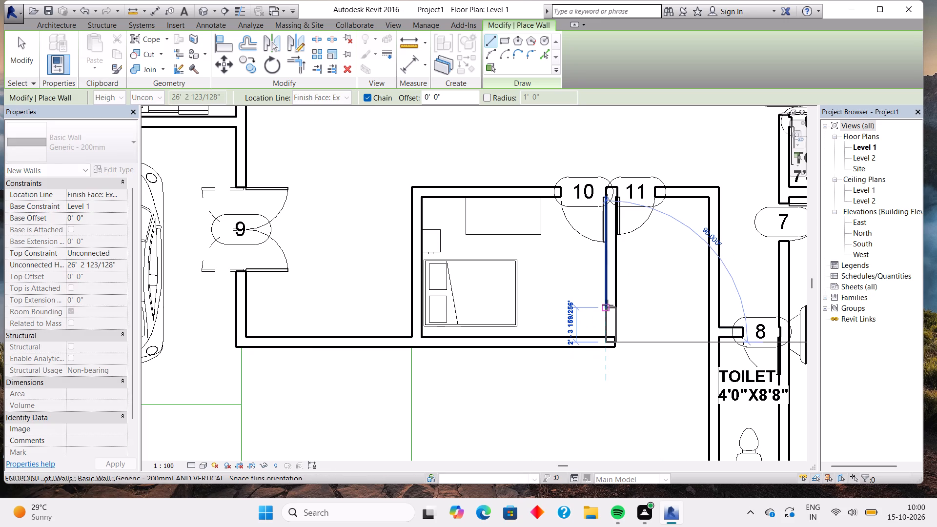
{"action": "left_click", "coordinate": [607, 305]}
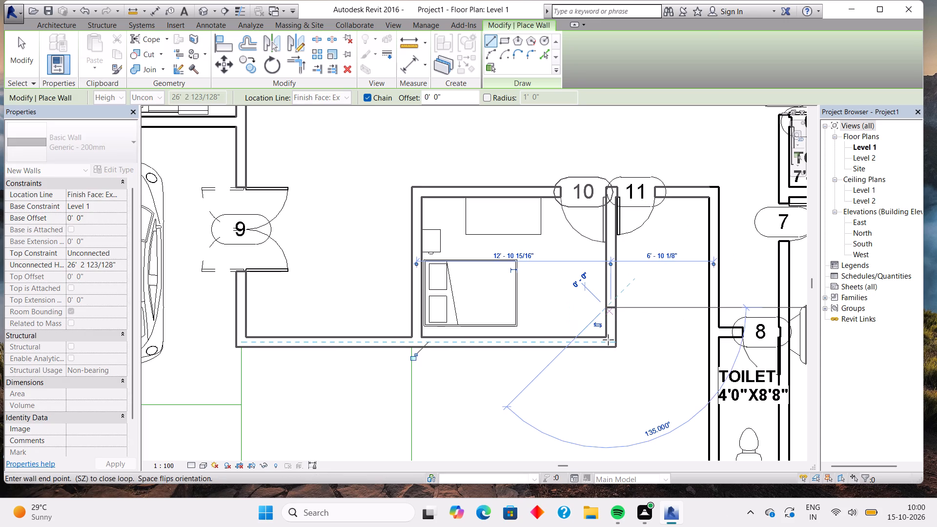
{"action": "key", "text": "Escape"}
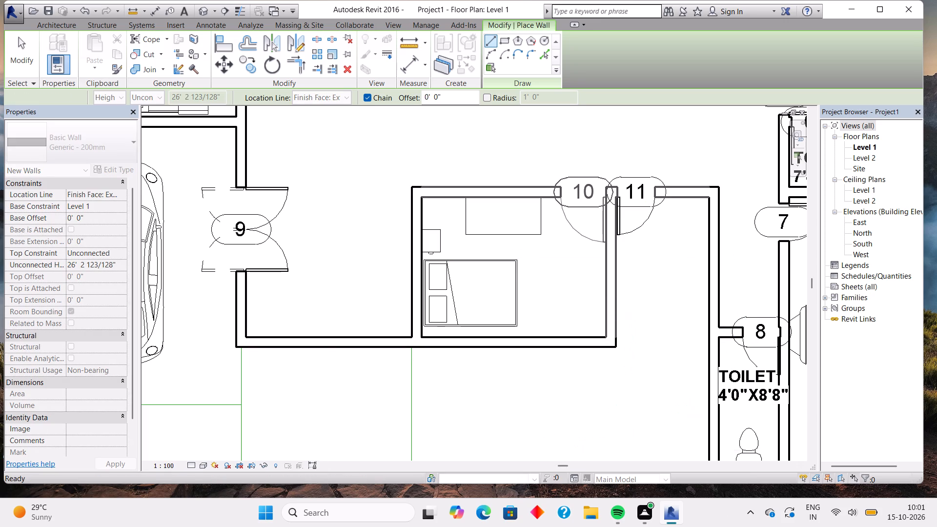
Place a bold 2.5mm Arial text label reading BEDROOM beside the bed in the newly enclosed room.
{"action": "scroll", "coordinate": [578, 445], "scroll_direction": "down", "scroll_amount": 3}
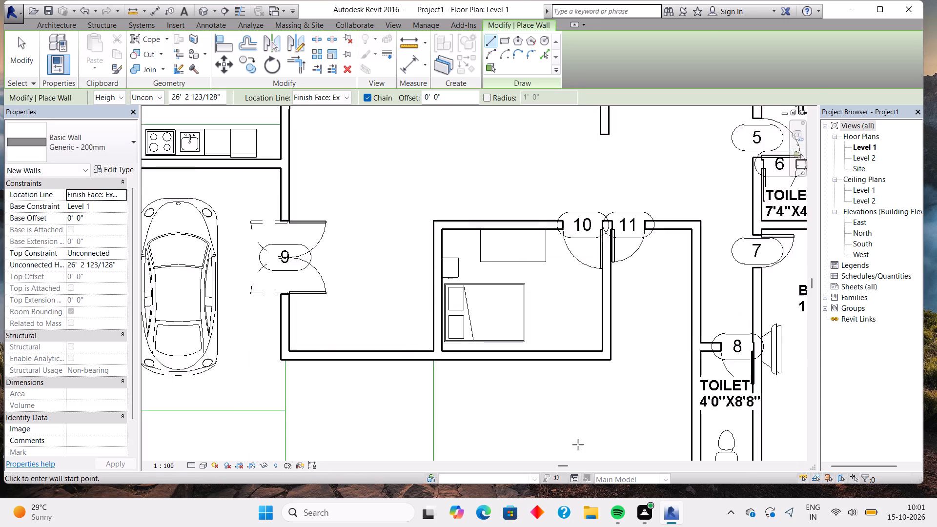
{"action": "scroll", "coordinate": [578, 445], "scroll_direction": "down", "scroll_amount": 4}
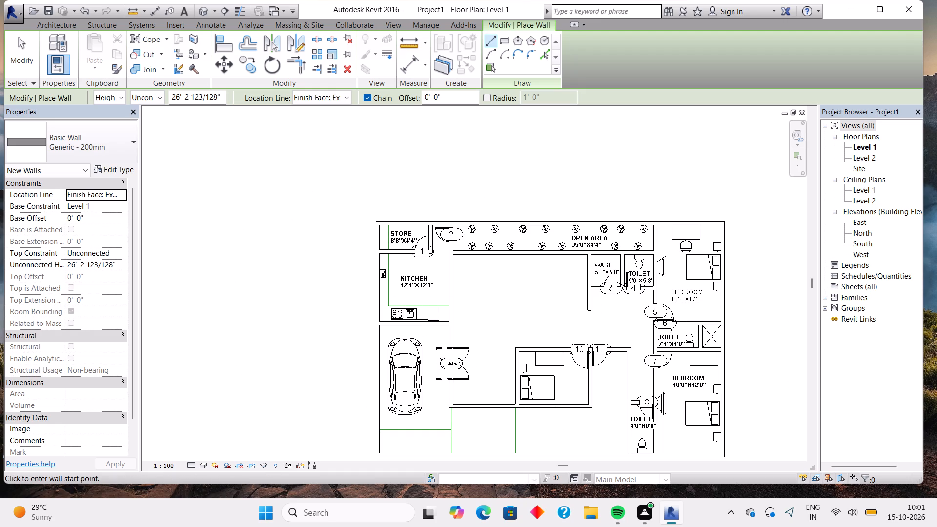
{"action": "scroll", "coordinate": [482, 359], "scroll_direction": "up", "scroll_amount": 6}
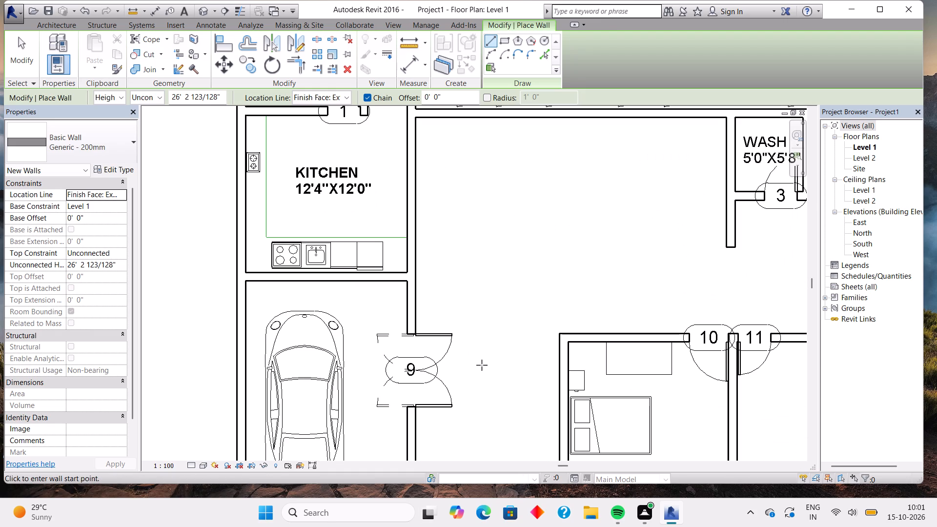
{"action": "middle_click_drag", "start_coordinate": [512, 396], "coordinate": [468, 387]}
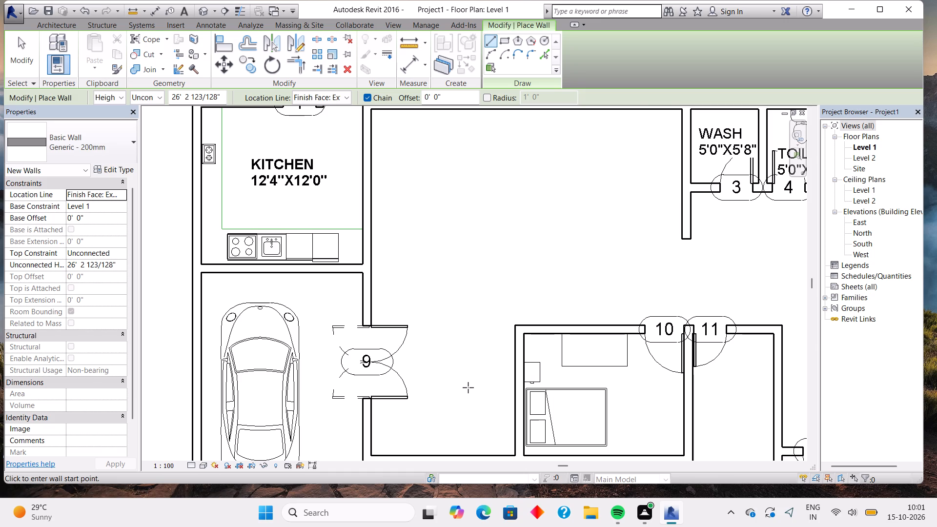
{"action": "scroll", "coordinate": [468, 387], "scroll_direction": "down", "scroll_amount": 3}
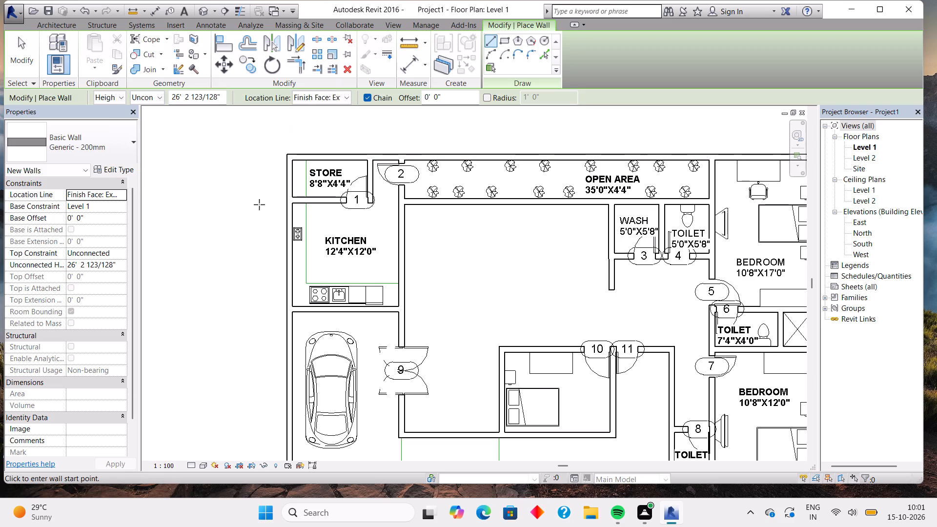
{"action": "left_click", "coordinate": [76, 30]}
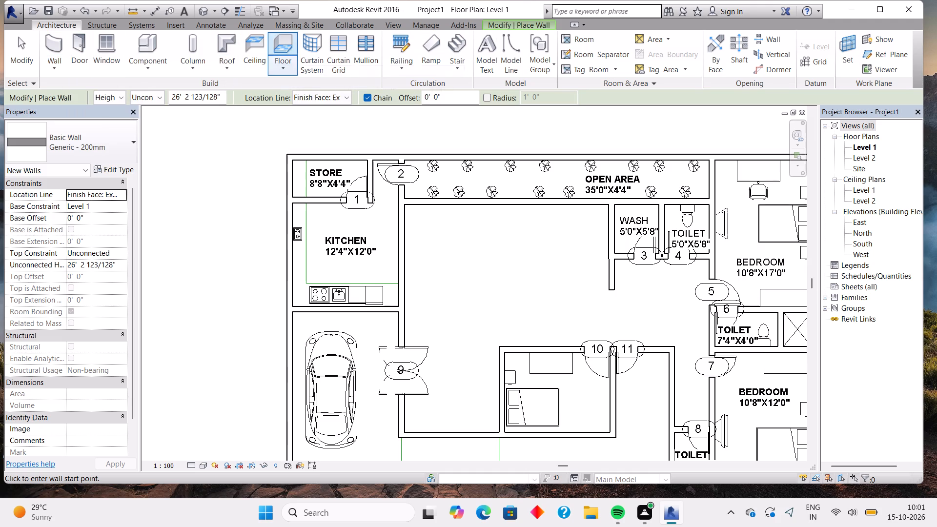
{"action": "left_click", "coordinate": [224, 23]}
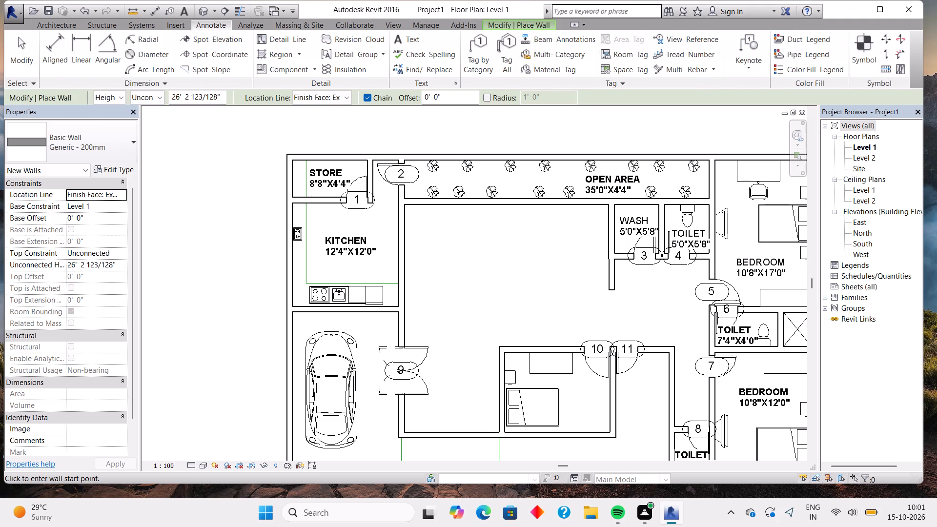
{"action": "left_click", "coordinate": [390, 38]}
{"action": "left_click", "coordinate": [423, 35]}
{"action": "left_click", "coordinate": [415, 37]}
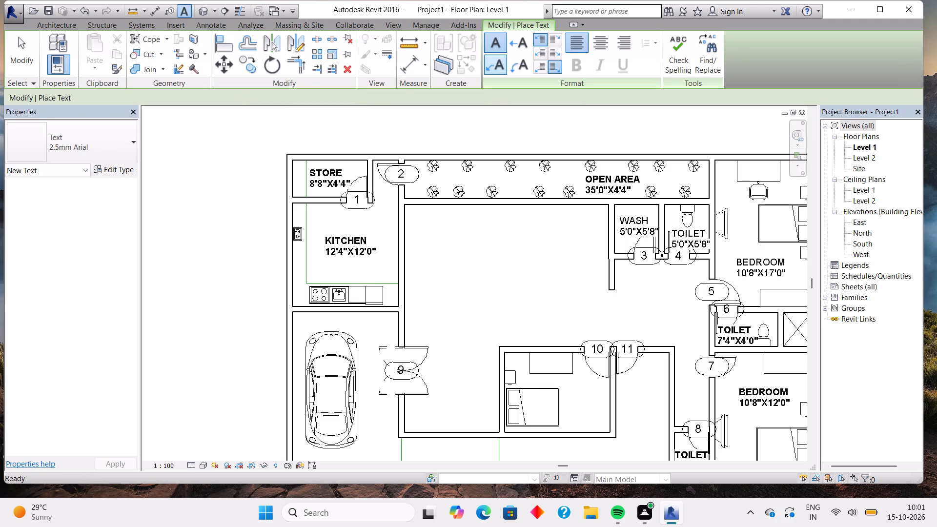
{"action": "left_click", "coordinate": [565, 388]}
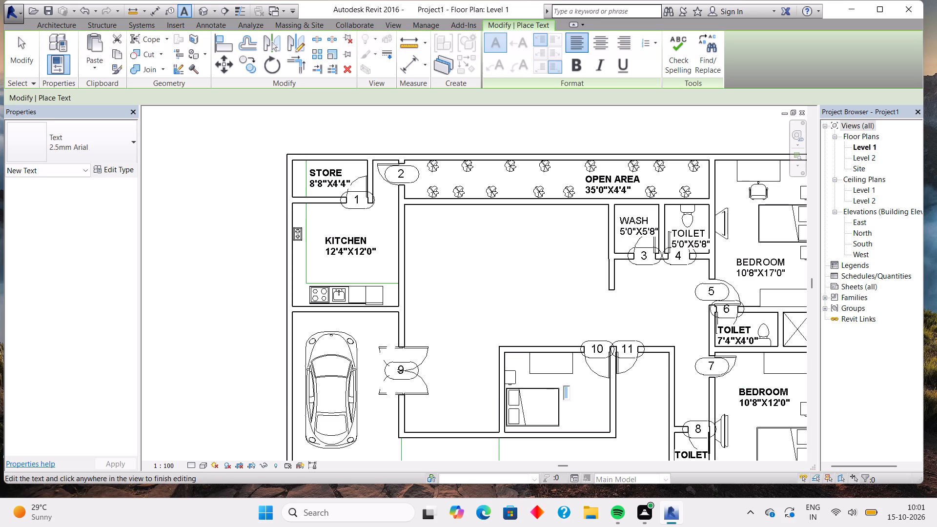
{"action": "left_click", "coordinate": [570, 68]}
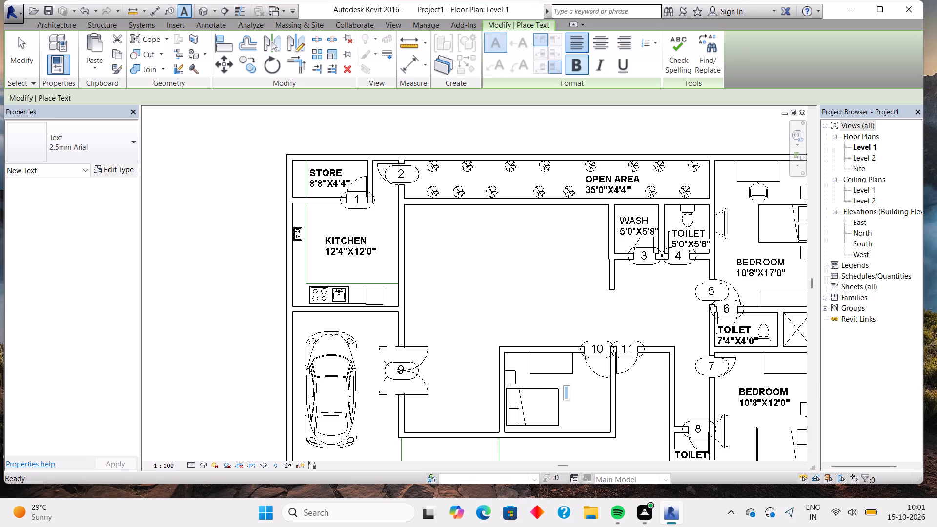
{"action": "type", "text": "BEDROOM"}
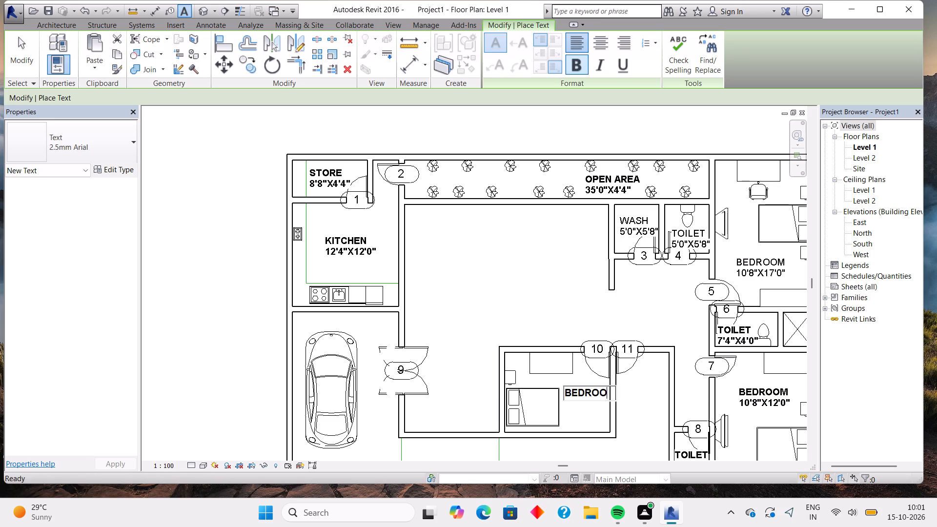
Add a second line reading 12'0"X12'2" to the bold BEDROOM label beside the bed and finish placing text.
{"action": "key", "text": "Return"}
{"action": "type", "text": "12"}
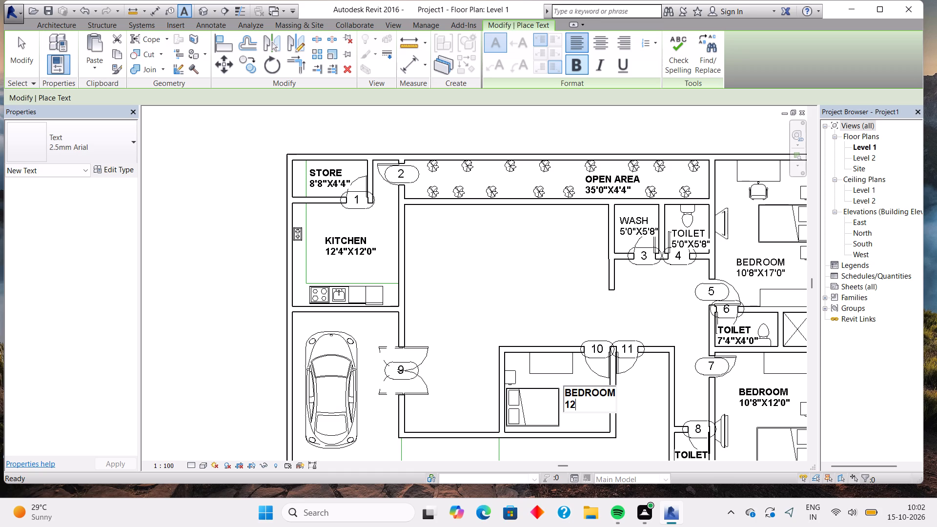
{"action": "key", "text": "apostrophe"}
{"action": "key", "text": "0"}
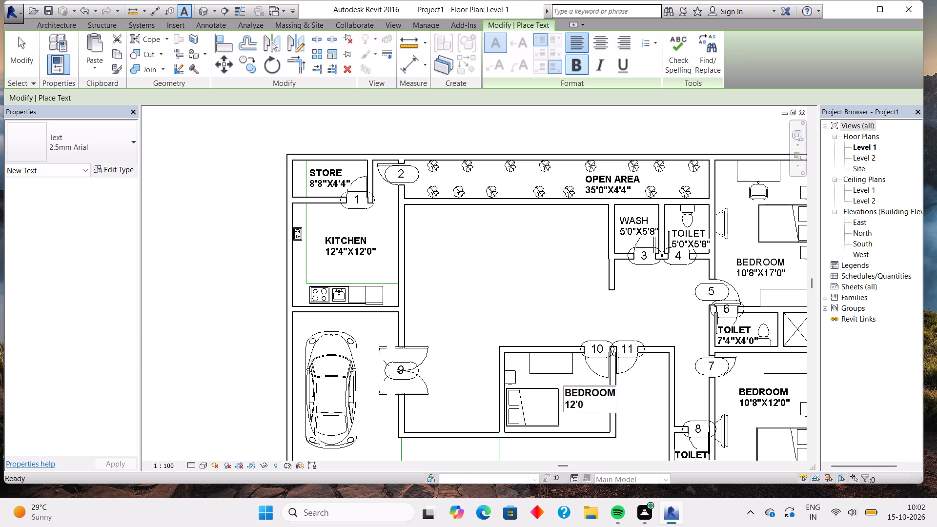
{"action": "key", "text": "shift+quotedbl"}
{"action": "key", "text": "x"}
{"action": "type", "text": "22"}
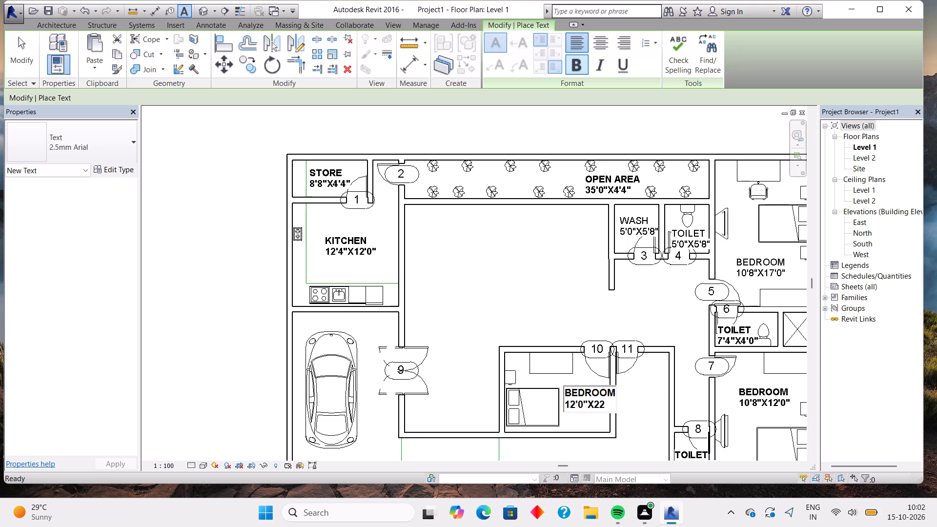
{"action": "key", "text": "BackSpace"}
{"action": "key", "text": "BackSpace"}
{"action": "type", "text": "12"}
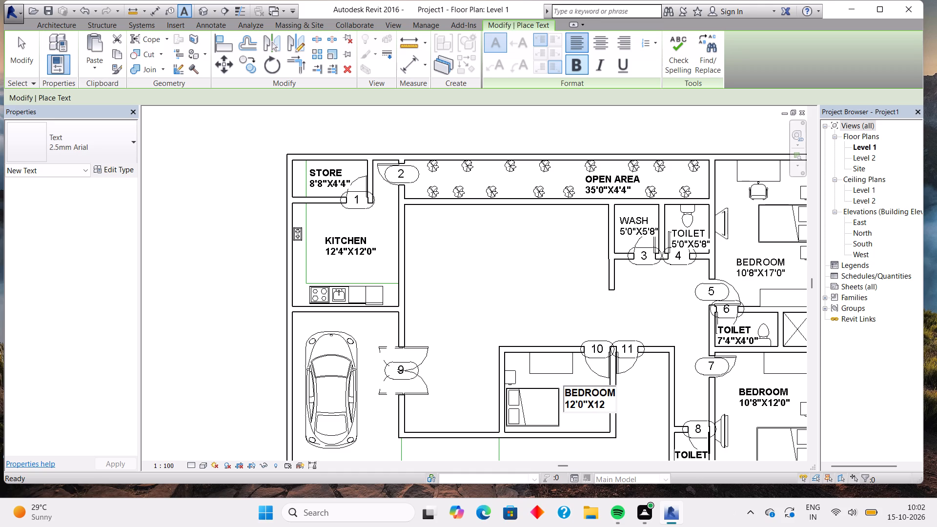
{"action": "key", "text": "apostrophe"}
{"action": "key", "text": "2"}
{"action": "key", "text": "shift+quotedbl"}
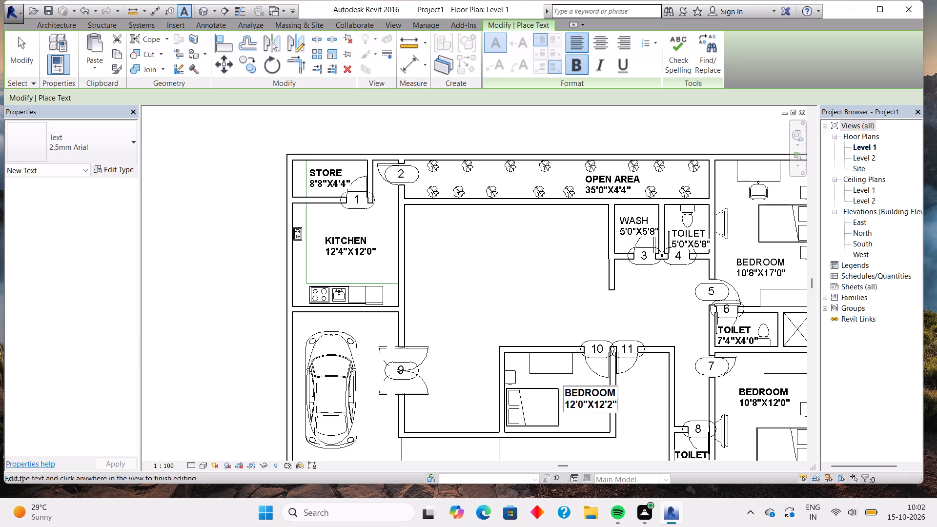
{"action": "left_click", "coordinate": [549, 324]}
{"action": "left_click", "coordinate": [549, 324]}
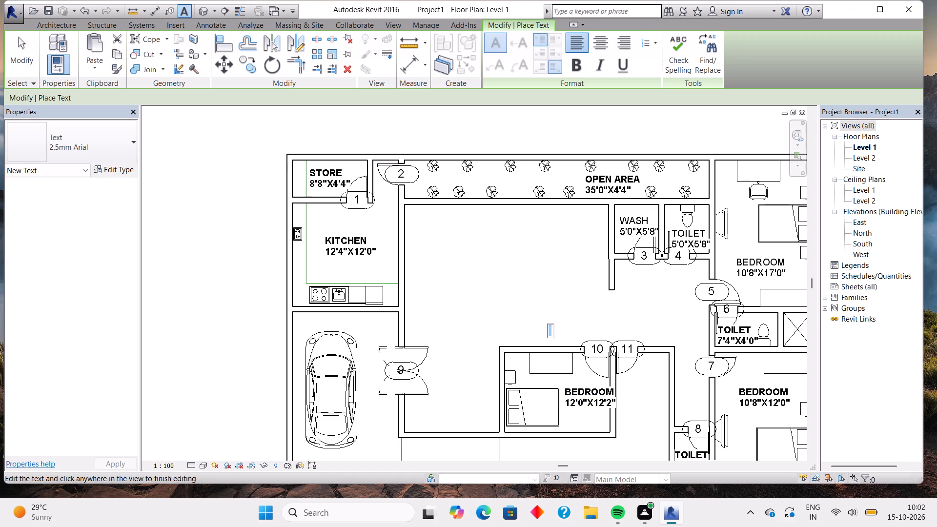
{"action": "left_click", "coordinate": [587, 392]}
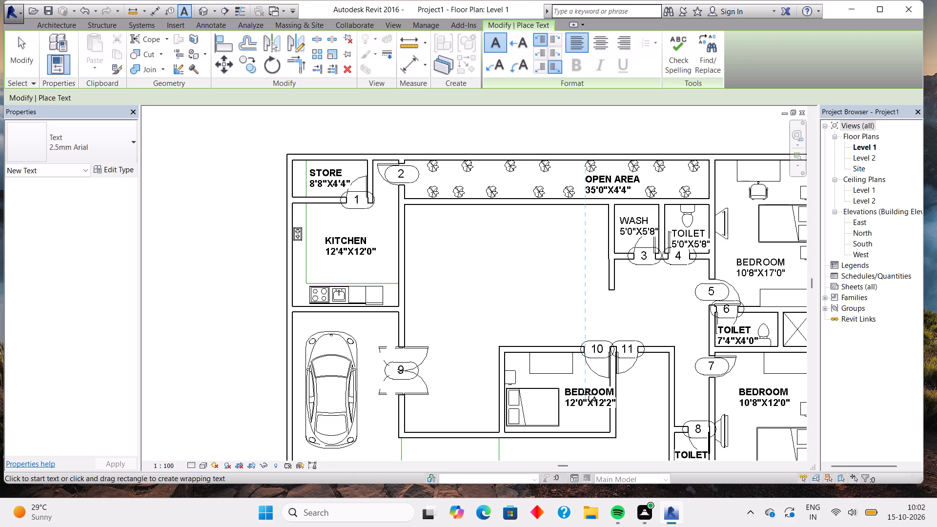
{"action": "key", "text": "Escape"}
Nudge the new BEDROOM 12'0"X12'2" label slightly left, clear of the partition wall, keeping its height.
{"action": "left_click", "coordinate": [589, 394]}
{"action": "key", "text": "Left"}
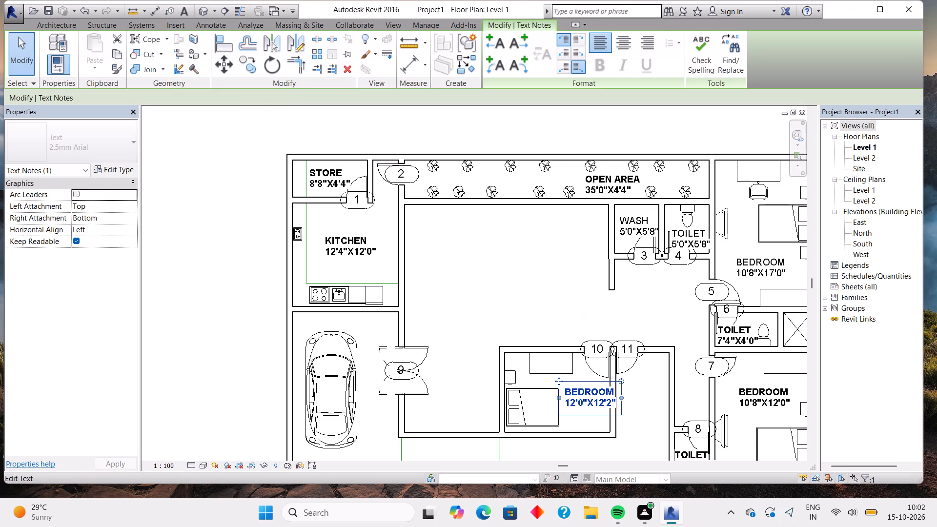
{"action": "key", "text": "Left"}
{"action": "key", "text": "Up"}
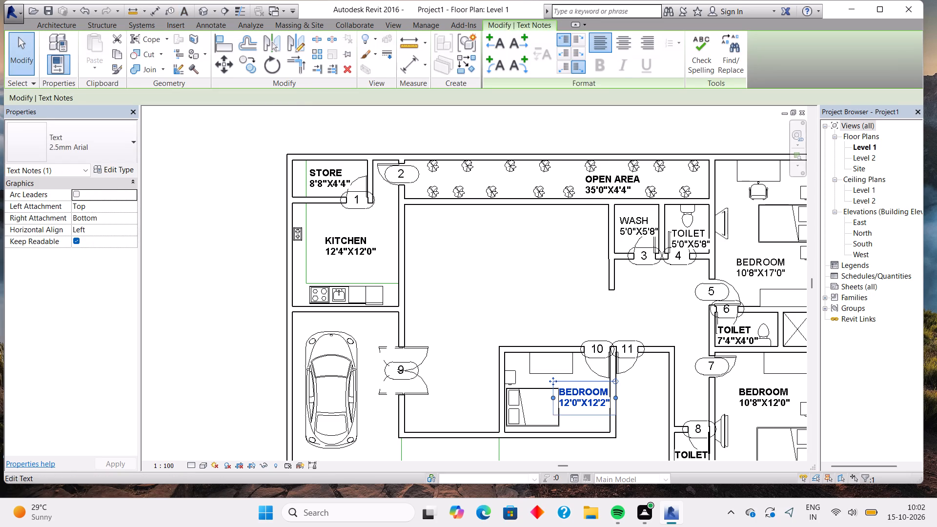
{"action": "key", "text": "Up"}
{"action": "key", "text": "Up"}
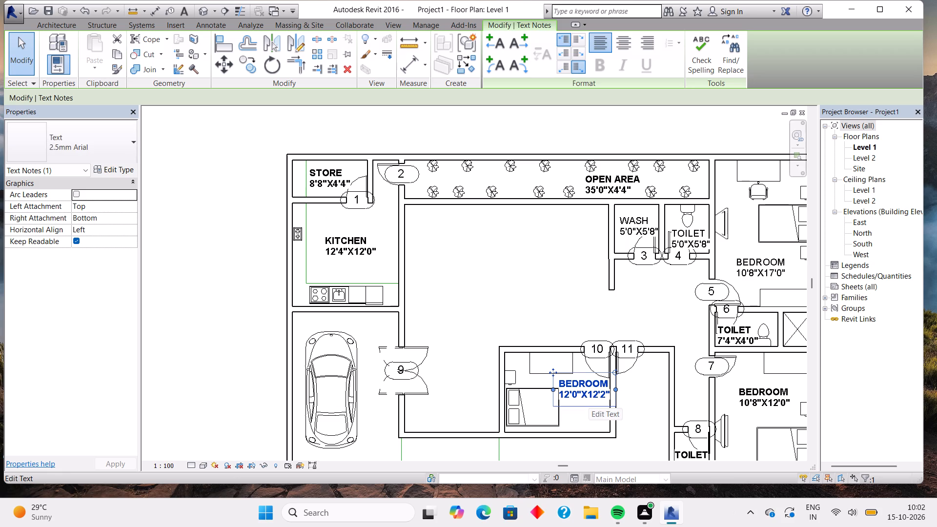
{"action": "key", "text": "Up"}
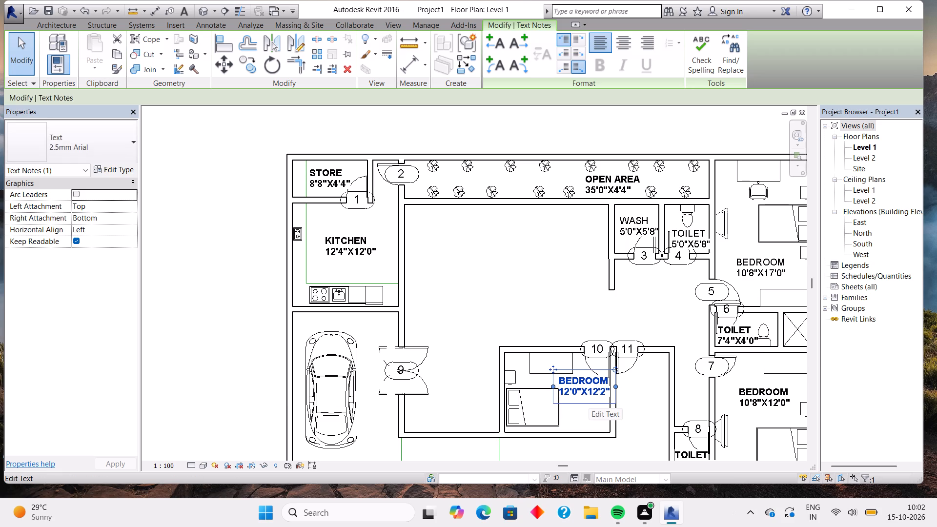
{"action": "key", "text": "Down"}
{"action": "key", "text": "Down"}
{"action": "key", "text": "Down"}
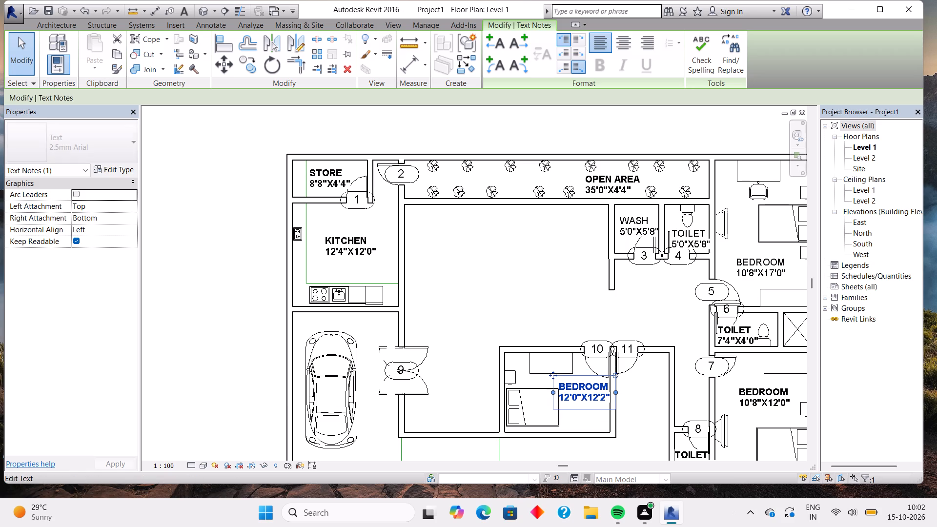
{"action": "key", "text": "Down"}
{"action": "key", "text": "Escape"}
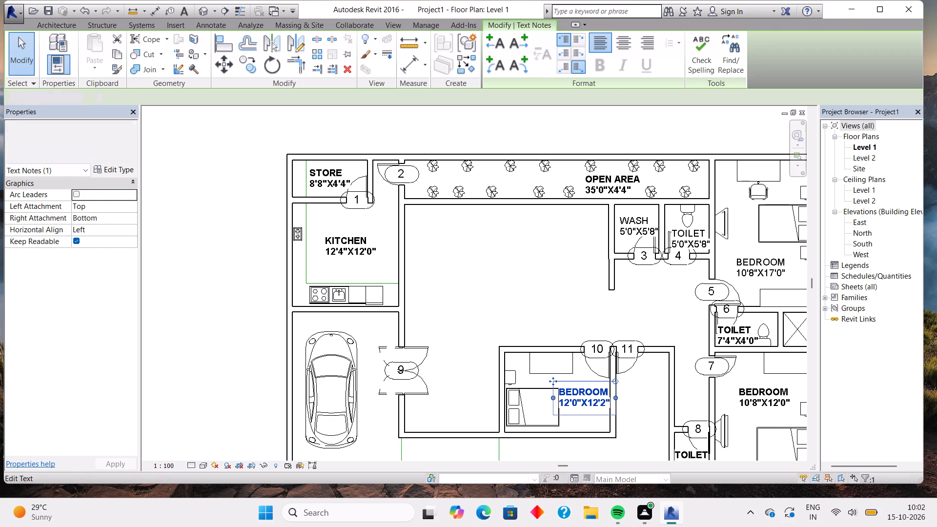
Check the new bedroom's vertical extent between its upper and lower walls with an aligned dimension, without placing it.
{"action": "scroll", "coordinate": [636, 372], "scroll_direction": "down", "scroll_amount": 3}
{"action": "scroll", "coordinate": [621, 381], "scroll_direction": "up", "scroll_amount": 2}
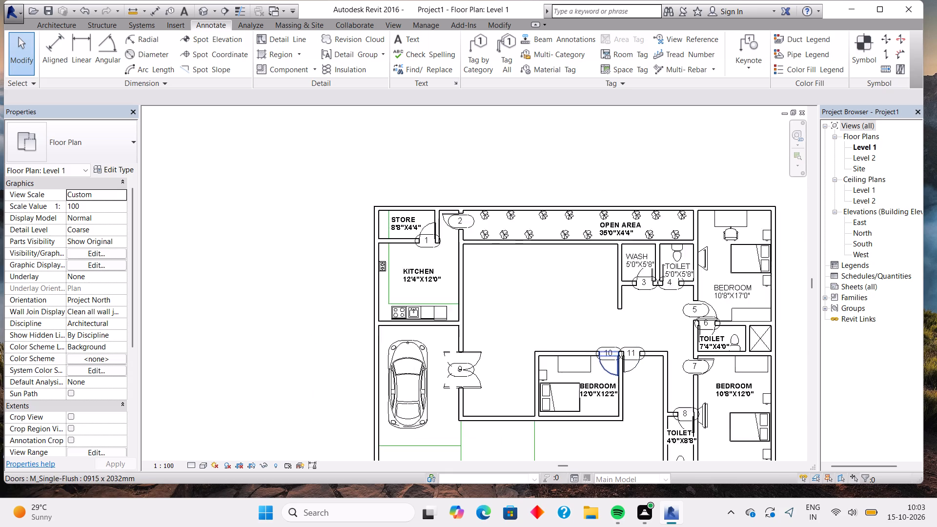
{"action": "scroll", "coordinate": [621, 381], "scroll_direction": "up", "scroll_amount": 2}
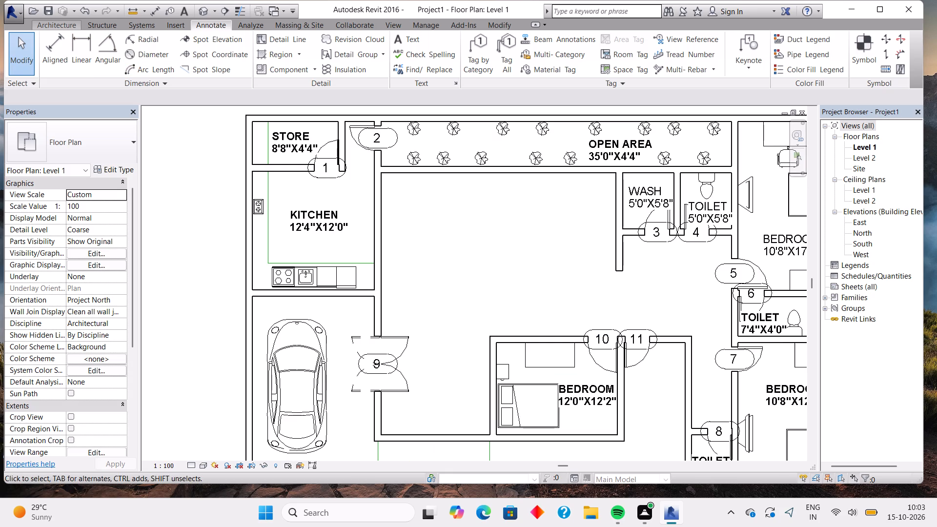
{"action": "left_click", "coordinate": [61, 25]}
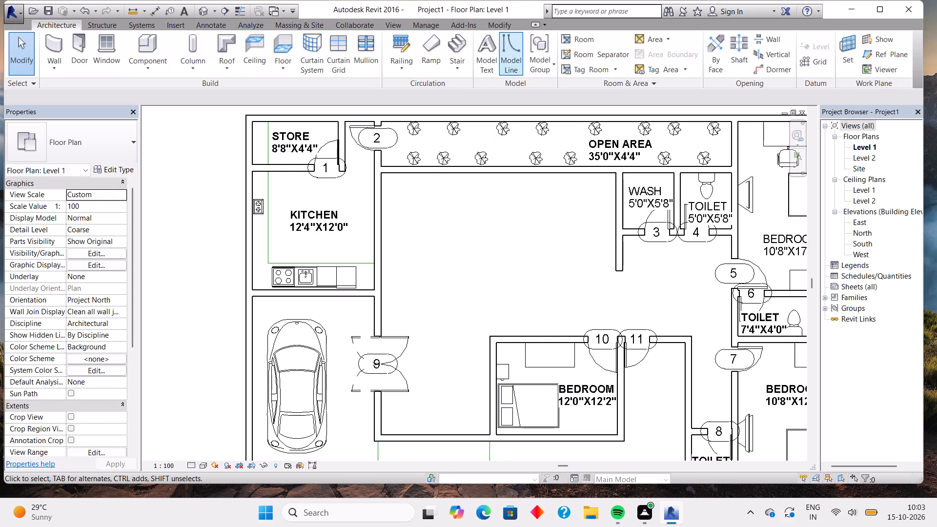
{"action": "left_click", "coordinate": [53, 53]}
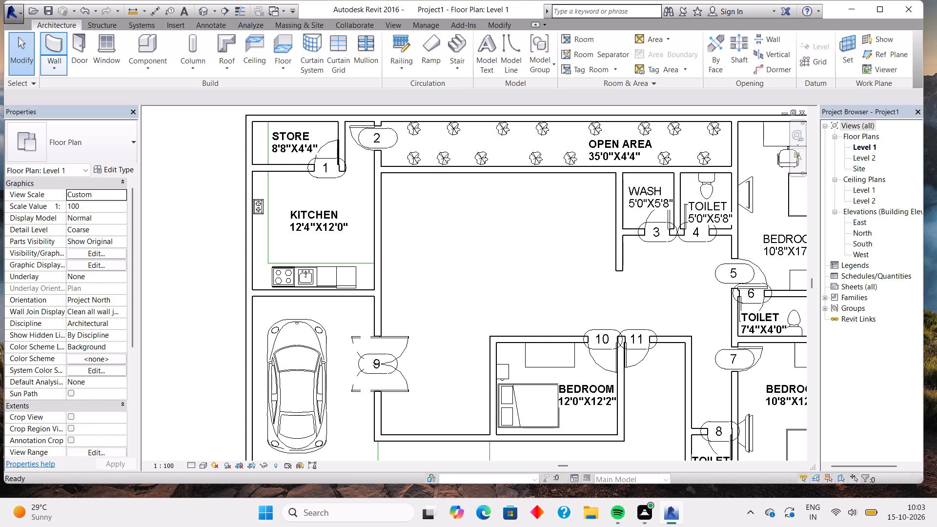
{"action": "left_click", "coordinate": [412, 71]}
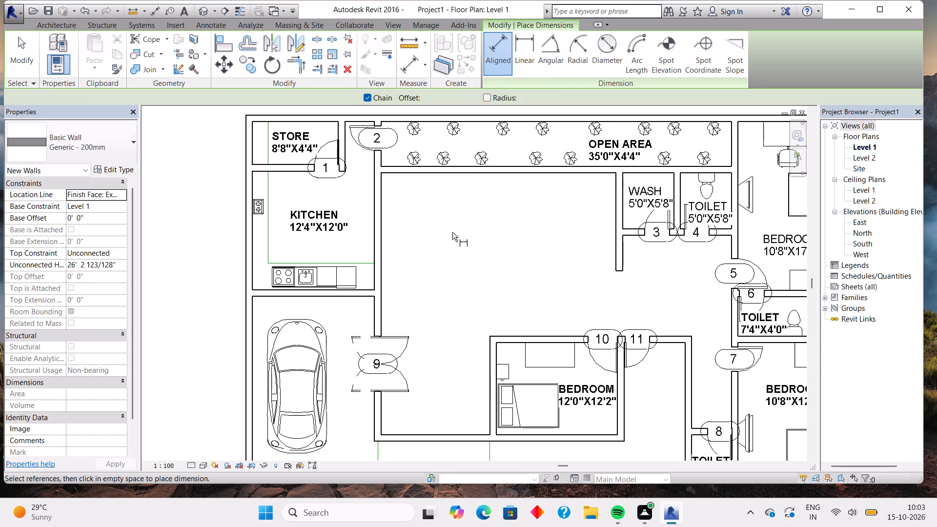
{"action": "left_click", "coordinate": [574, 341]}
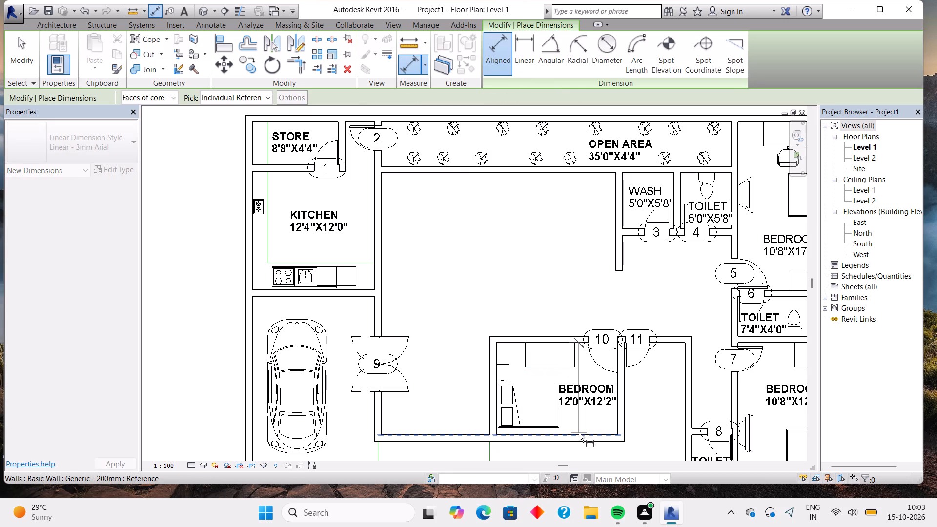
{"action": "scroll", "coordinate": [579, 433], "scroll_direction": "up", "scroll_amount": 4}
{"action": "left_click", "coordinate": [578, 435]}
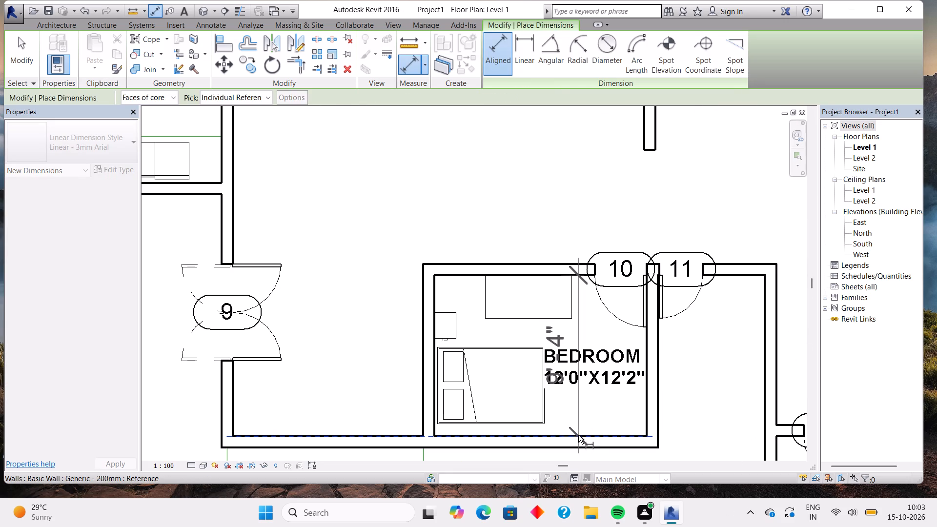
{"action": "scroll", "coordinate": [578, 435], "scroll_direction": "down", "scroll_amount": 2}
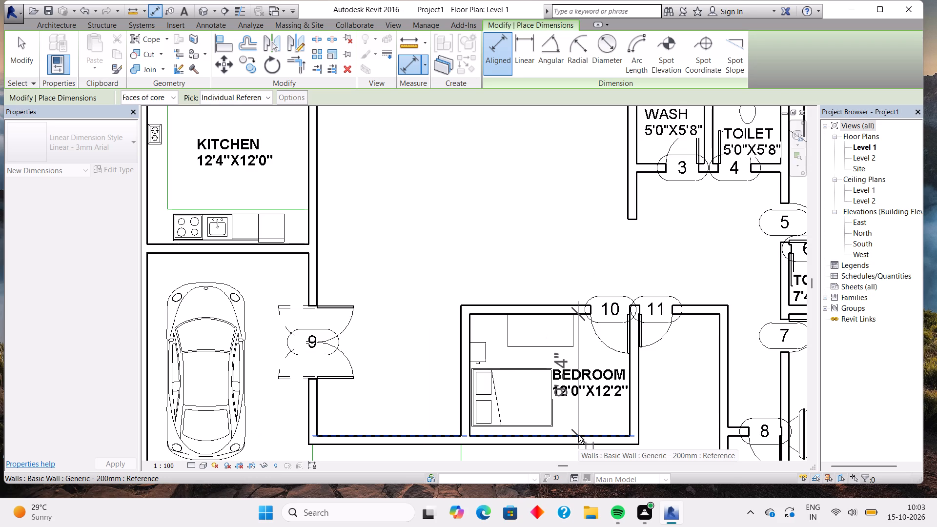
{"action": "key", "text": "Escape"}
Check the new bedroom's width from its left wall to the partition by door 10 with an unplaced aligned dimension.
{"action": "left_click", "coordinate": [493, 371]}
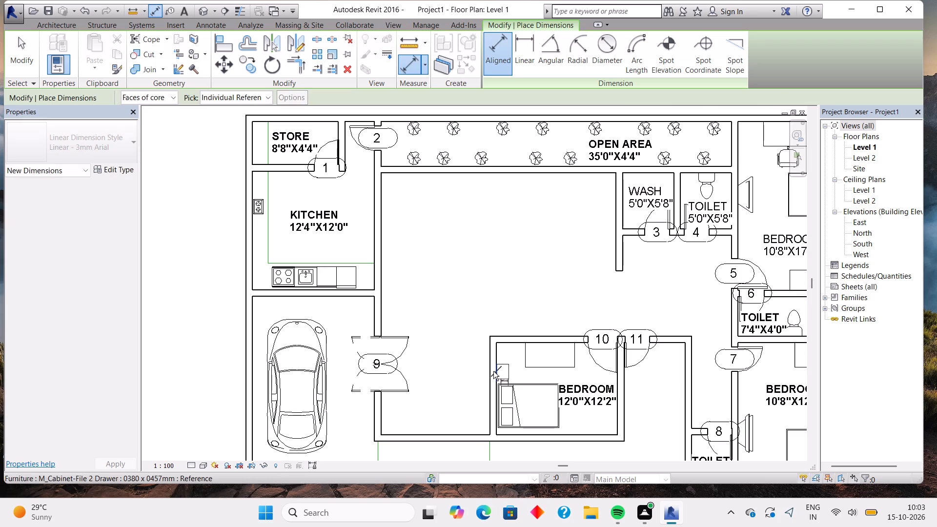
{"action": "scroll", "coordinate": [616, 375], "scroll_direction": "up", "scroll_amount": 4}
{"action": "left_click", "coordinate": [617, 372]}
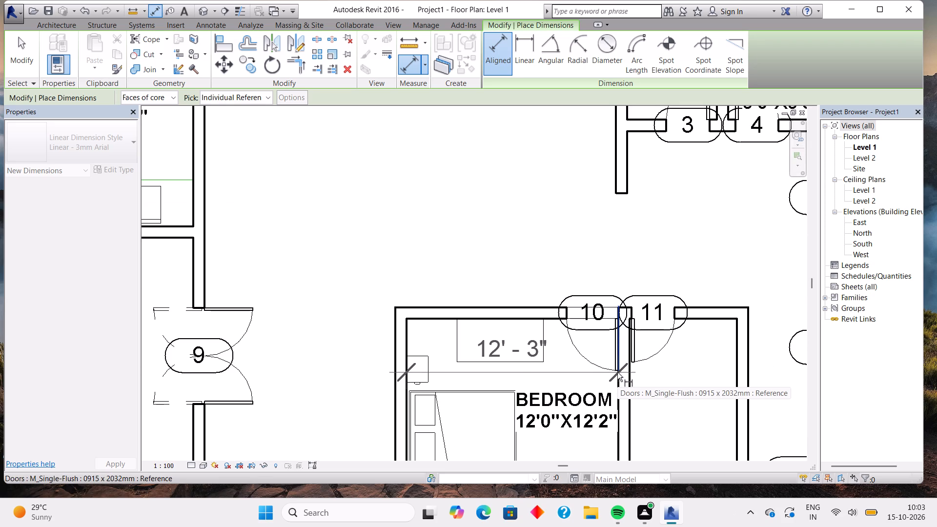
{"action": "key", "text": "Escape"}
Load the M_Sofa-Corbu family from the RVT 2016 US Metric library's Furniture > Seating folder for component placement.
{"action": "scroll", "coordinate": [591, 384], "scroll_direction": "down", "scroll_amount": 6}
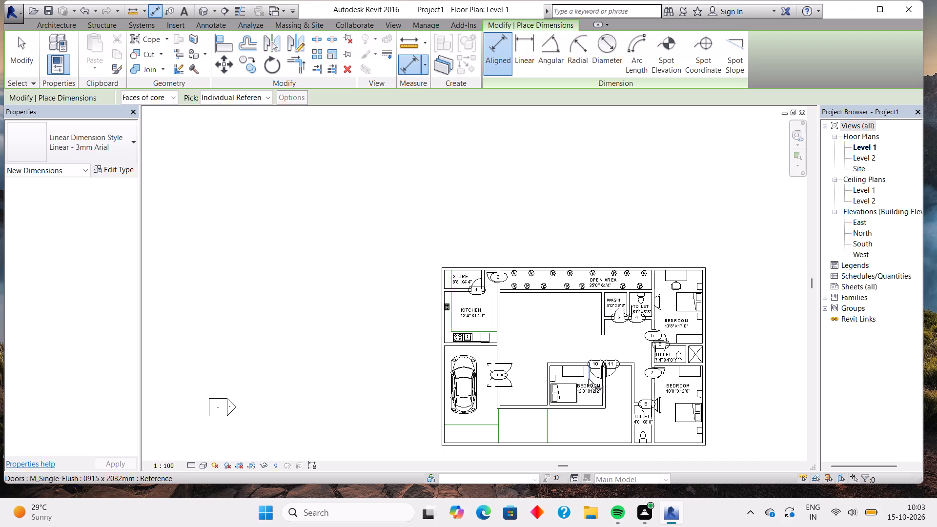
{"action": "scroll", "coordinate": [588, 379], "scroll_direction": "down", "scroll_amount": 2}
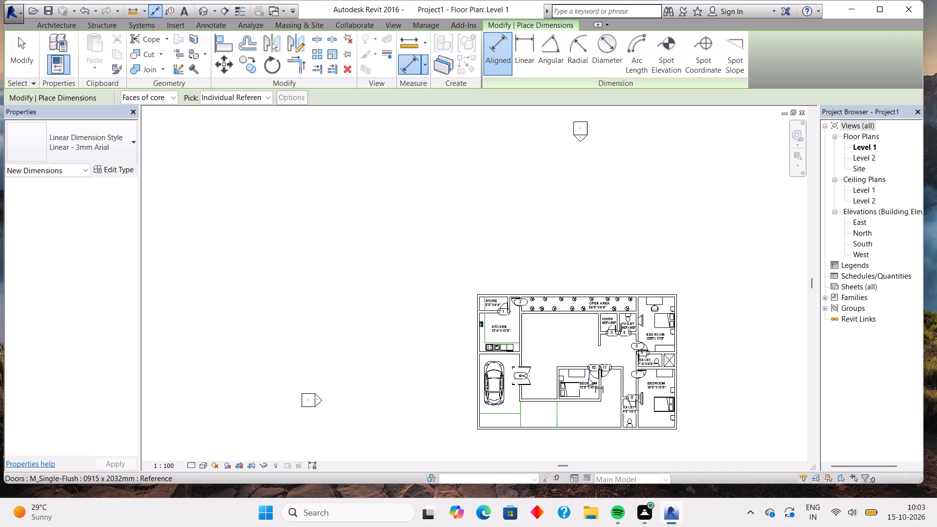
{"action": "scroll", "coordinate": [588, 379], "scroll_direction": "up", "scroll_amount": 3}
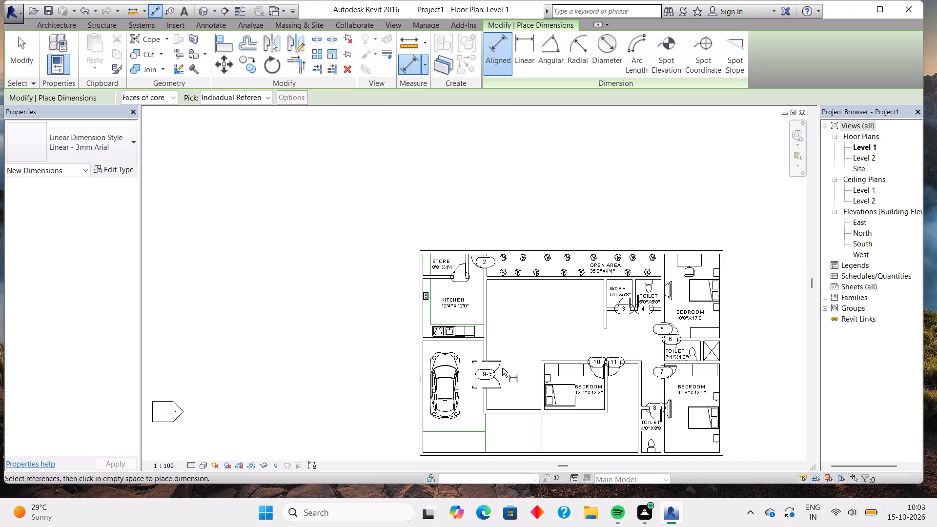
{"action": "middle_click_drag", "start_coordinate": [493, 343], "coordinate": [494, 343]}
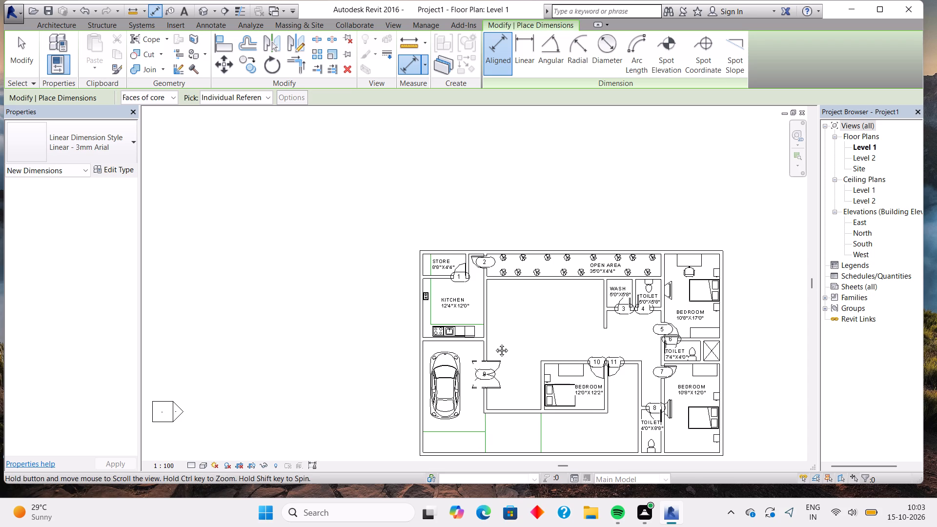
{"action": "middle_click_drag", "start_coordinate": [494, 343], "coordinate": [542, 283]}
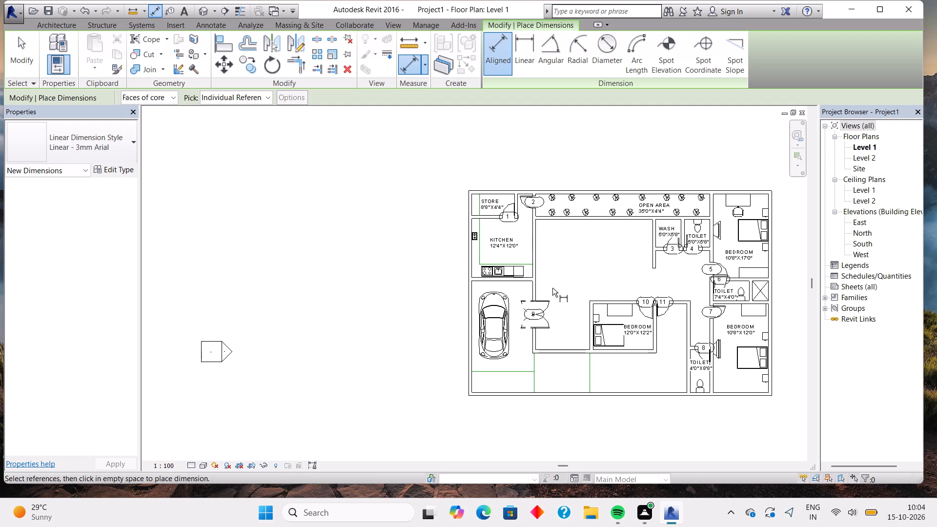
{"action": "left_click", "coordinate": [66, 23]}
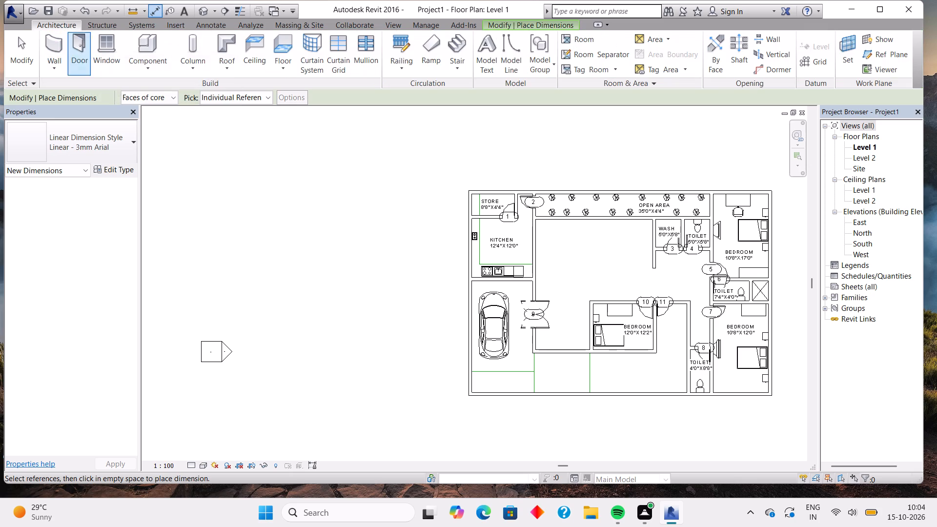
{"action": "left_click", "coordinate": [148, 41]}
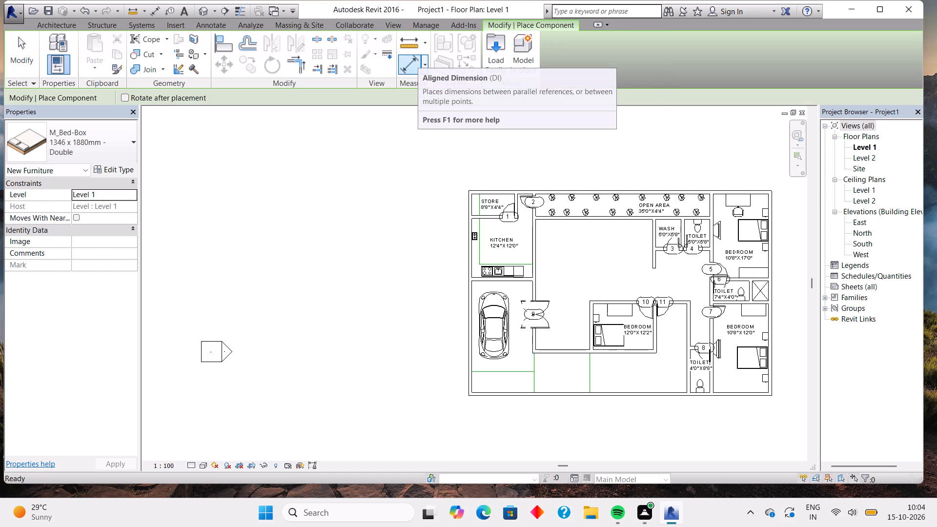
{"action": "left_click", "coordinate": [488, 45]}
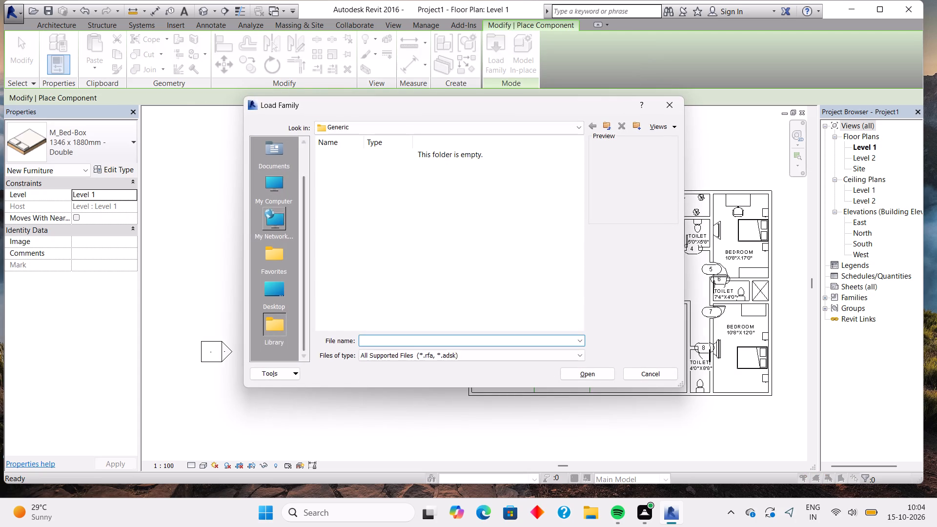
{"action": "double_click", "coordinate": [276, 198]}
{"action": "double_click", "coordinate": [330, 182]}
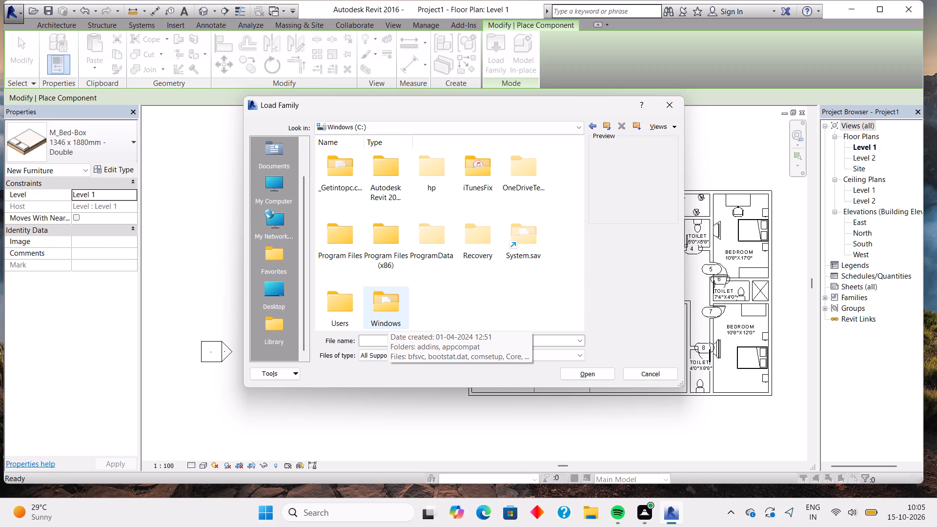
{"action": "double_click", "coordinate": [381, 159]}
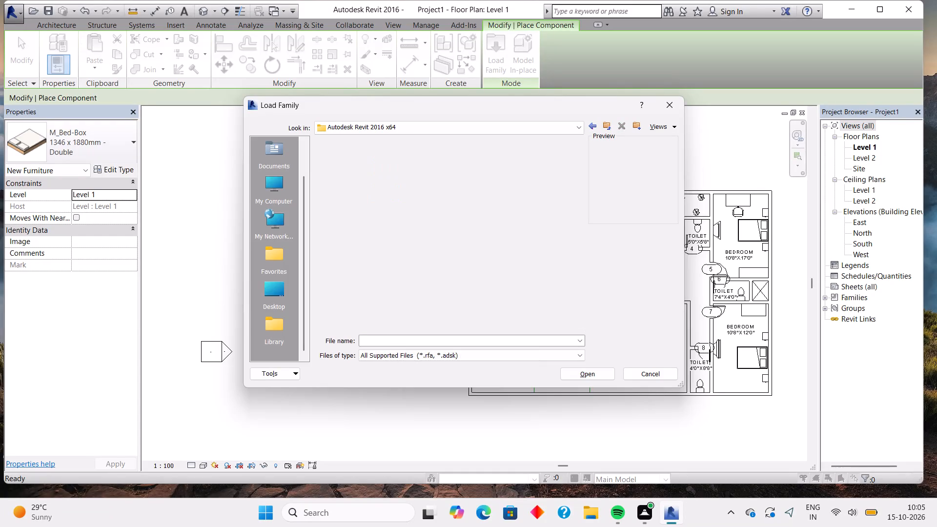
{"action": "double_click", "coordinate": [393, 180]}
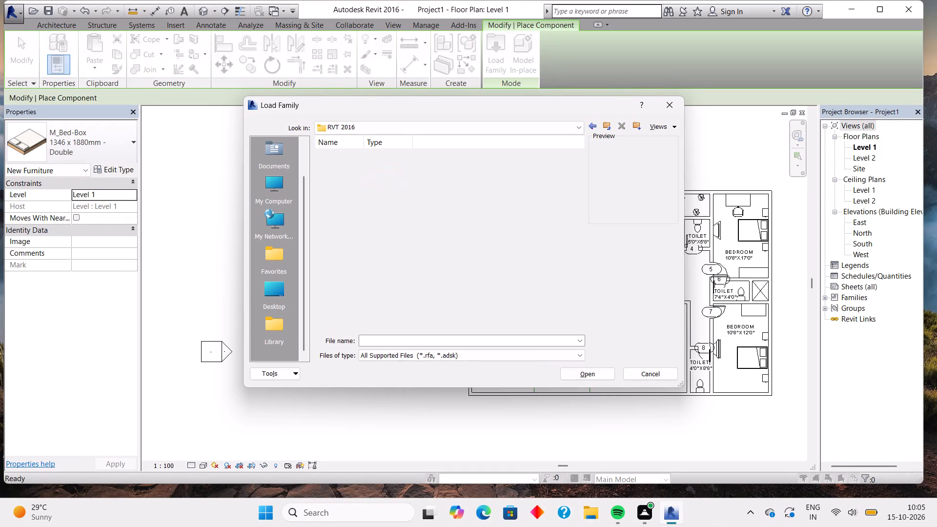
{"action": "double_click", "coordinate": [489, 183]}
{"action": "double_click", "coordinate": [395, 172]}
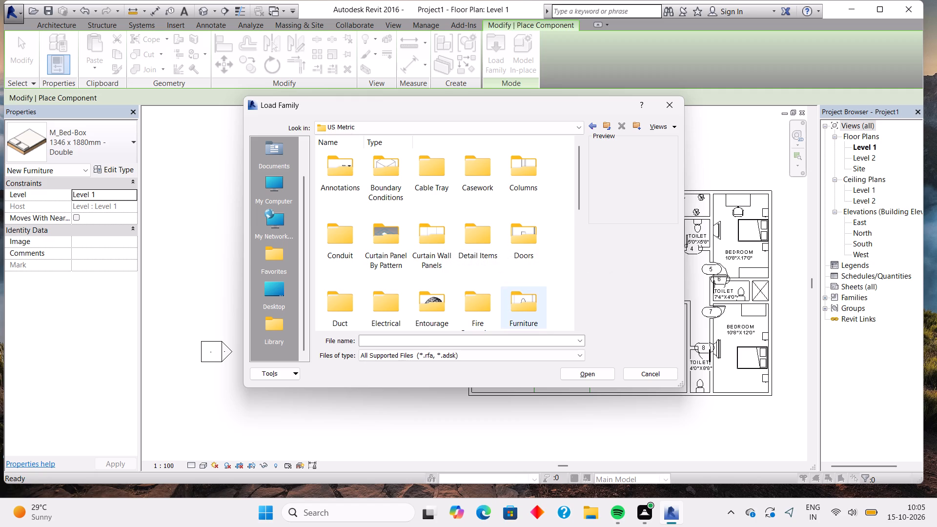
{"action": "scroll", "coordinate": [501, 259], "scroll_direction": "down", "scroll_amount": 1}
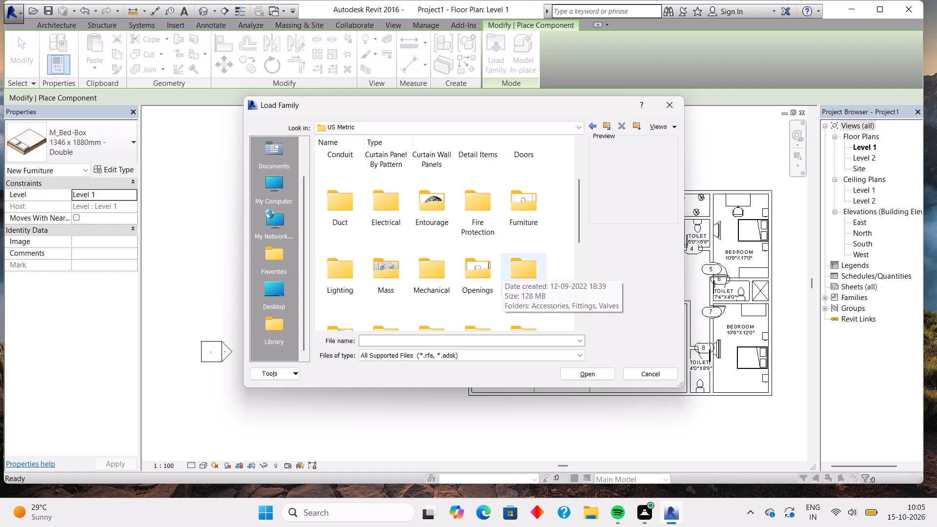
{"action": "double_click", "coordinate": [525, 220]}
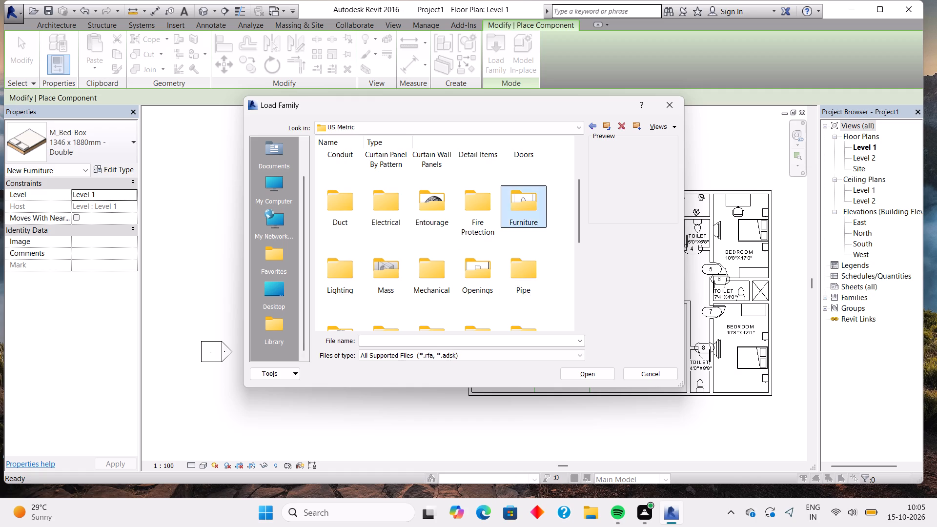
{"action": "double_click", "coordinate": [381, 178]}
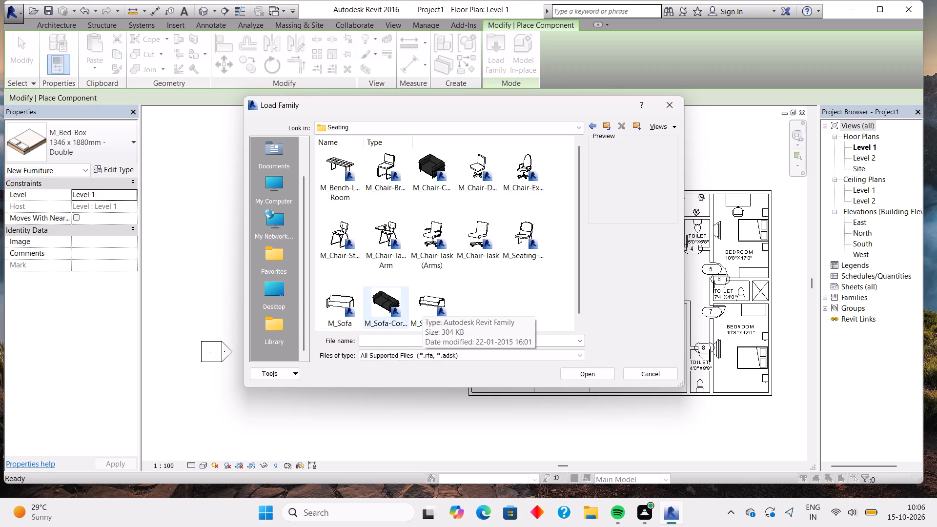
{"action": "double_click", "coordinate": [385, 297]}
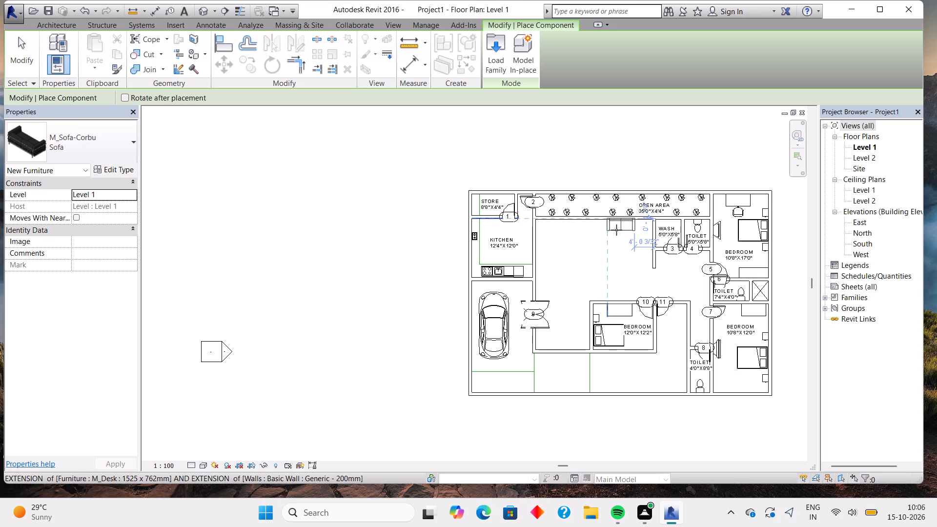
Place a sofa against the central hall's upper wall, about 5'-6" from the WASH partition.
{"action": "left_click", "coordinate": [613, 230]}
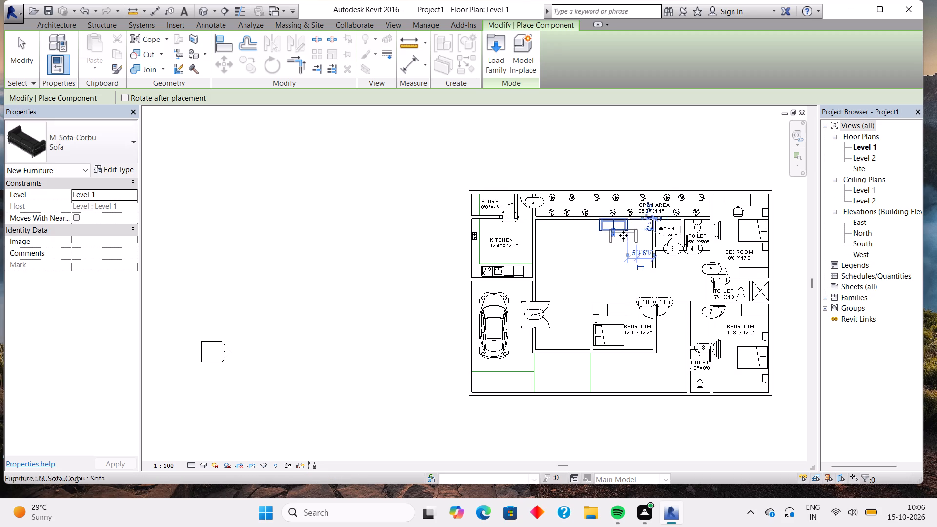
Rotate the sofa upright and place a second one against the WASH partition, about 8'-5" above the central bedroom's upper wall.
{"action": "key", "text": "space"}
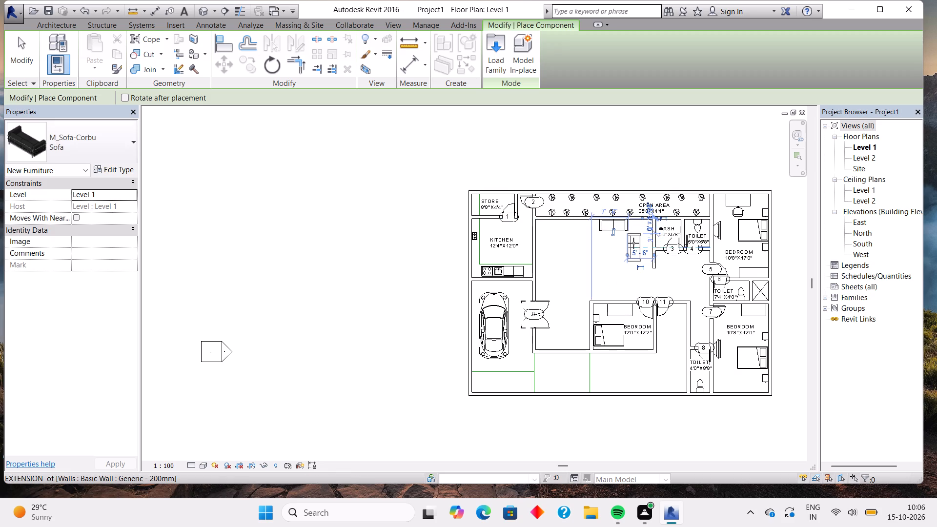
{"action": "key", "text": "space"}
{"action": "key", "text": "space"}
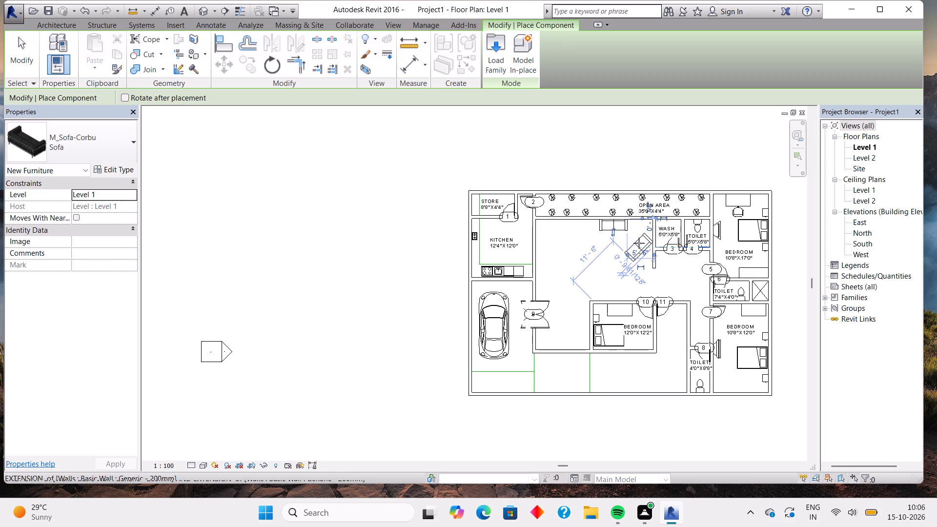
{"action": "key", "text": "space"}
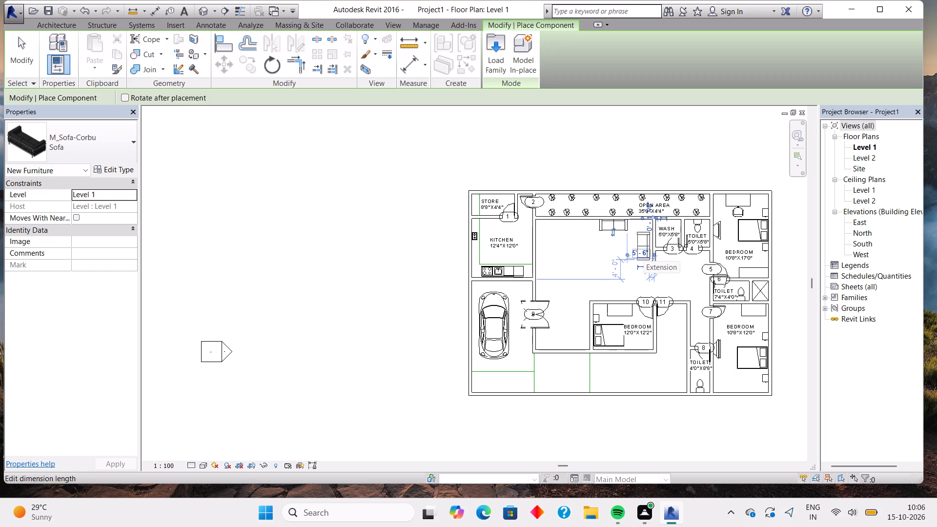
{"action": "left_click", "coordinate": [643, 247]}
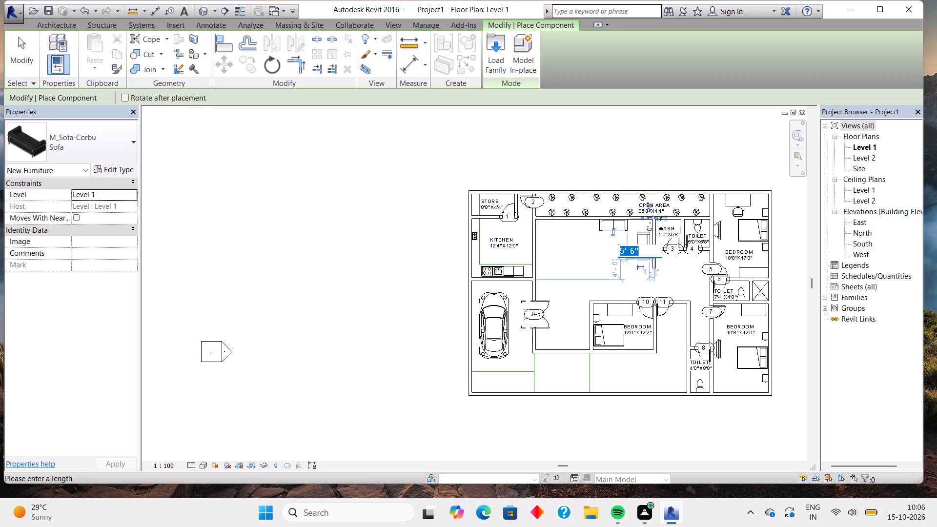
{"action": "key", "text": "Escape"}
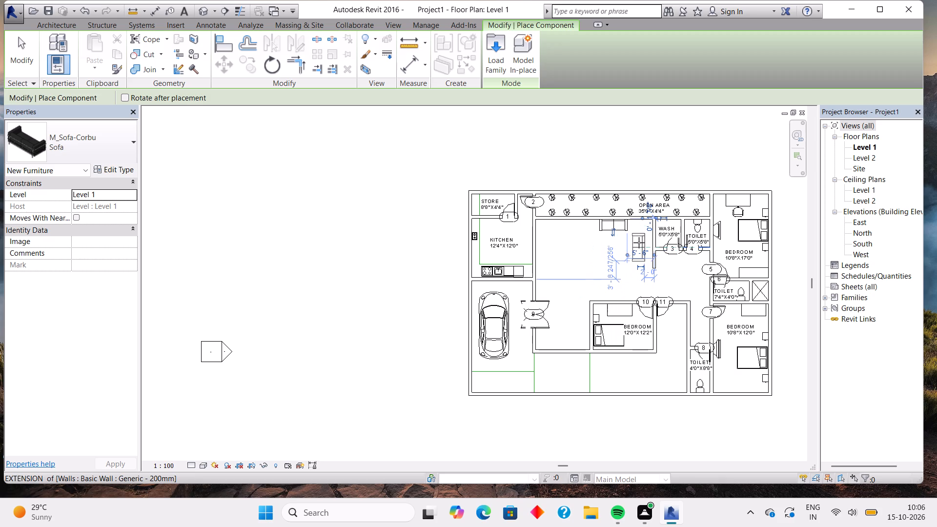
{"action": "scroll", "coordinate": [639, 243], "scroll_direction": "up", "scroll_amount": 6}
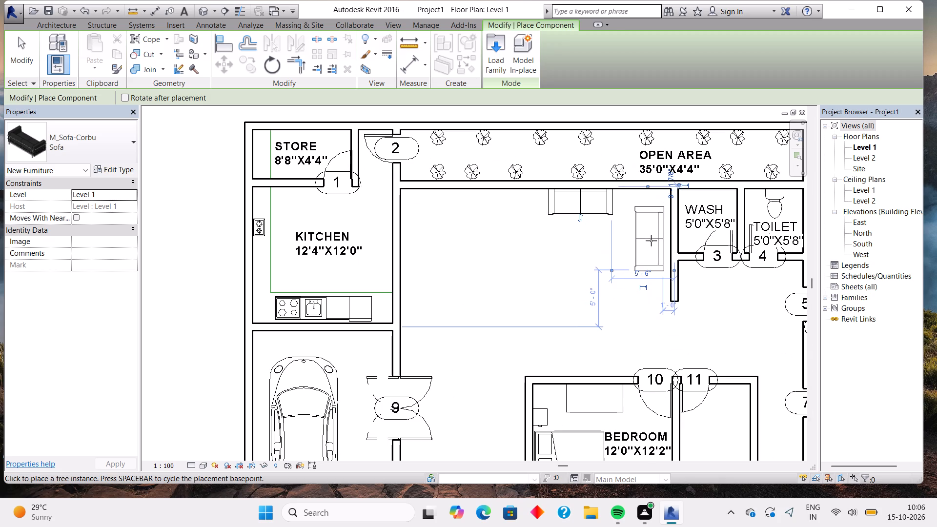
{"action": "left_click", "coordinate": [654, 248]}
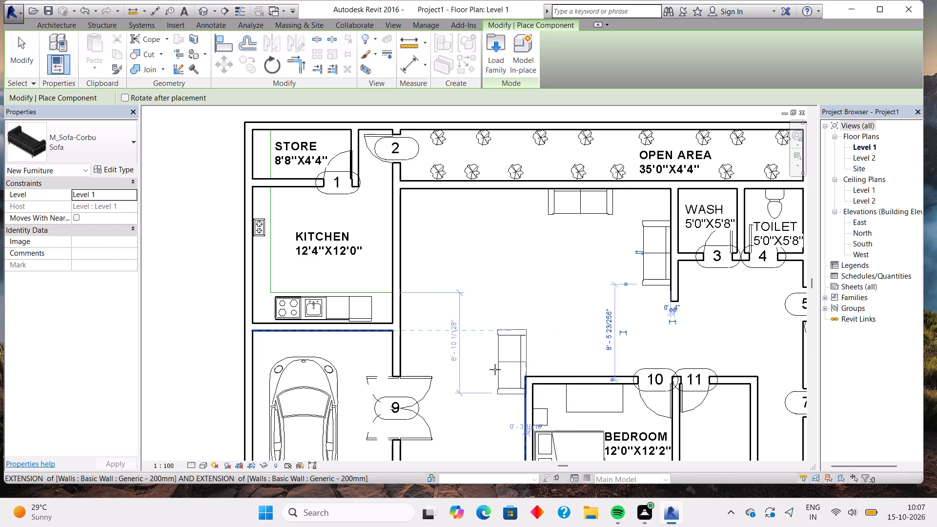
Place a third upright sofa beside the central bedroom's left wall, opposite door 9, about 3'-0" above the lower wall.
{"action": "middle_click_drag", "start_coordinate": [490, 365], "coordinate": [556, 229]}
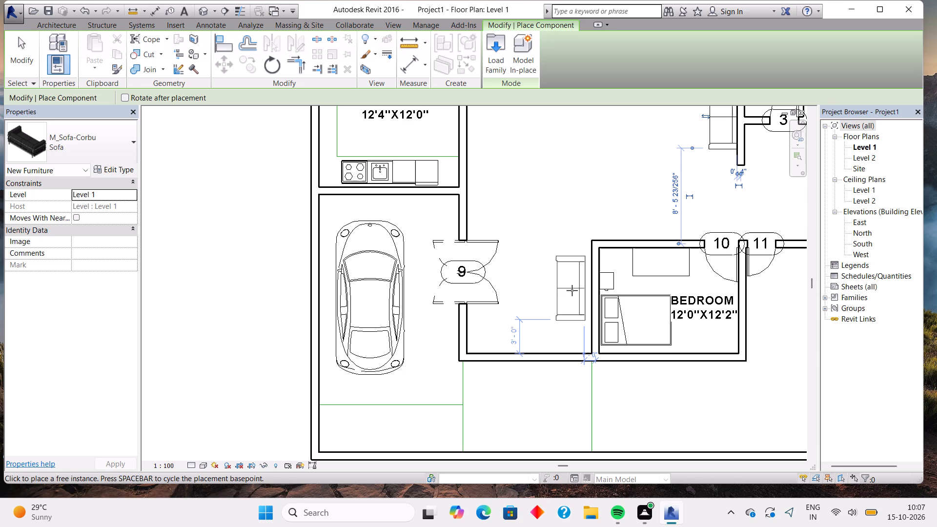
{"action": "left_click", "coordinate": [572, 290]}
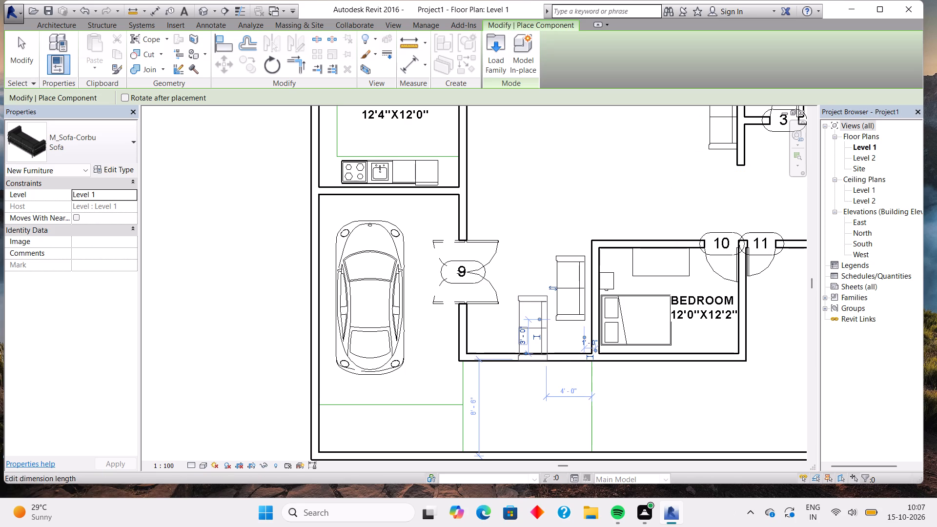
Rotate the sofa horizontal, facing up, and place a fourth along the lower wall below door 9, about 1'-6" from the left wall.
{"action": "key", "text": "space"}
{"action": "key", "text": "space"}
{"action": "key", "text": "space"}
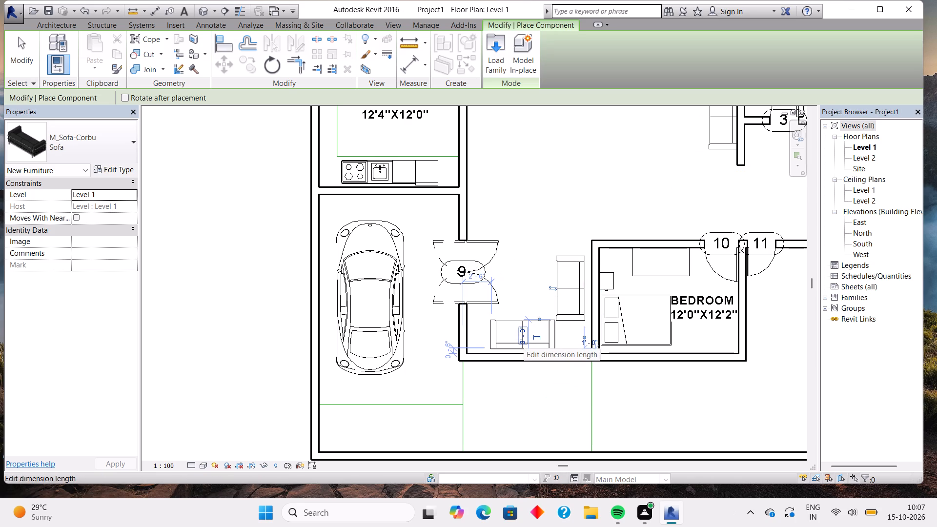
{"action": "left_click", "coordinate": [520, 338]}
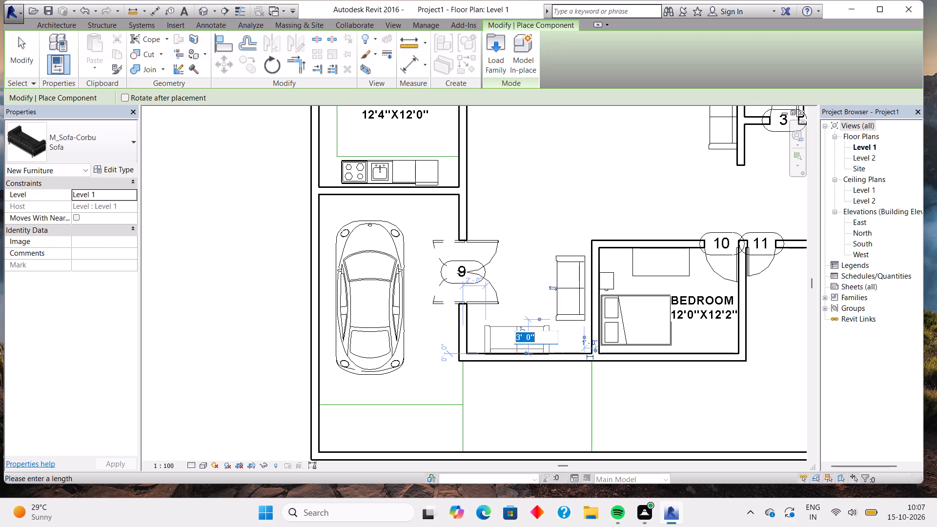
{"action": "left_click", "coordinate": [534, 287]}
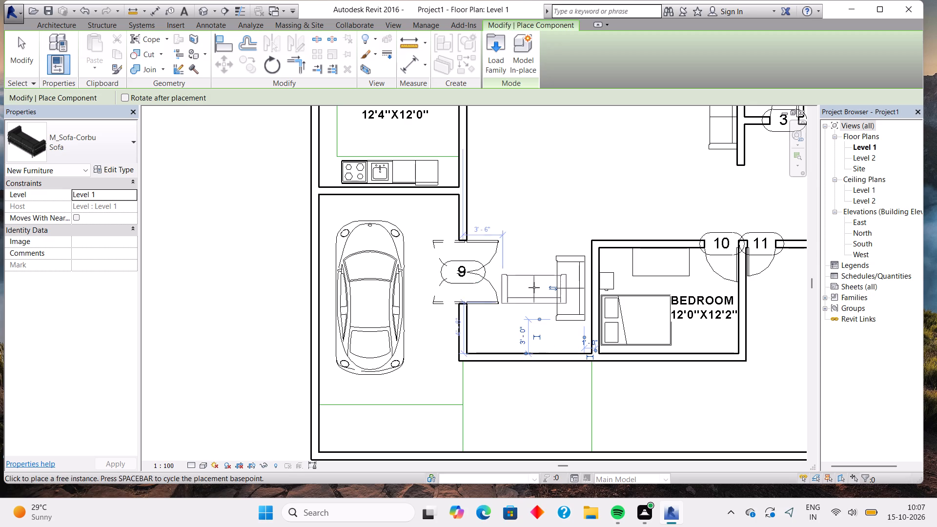
{"action": "left_click", "coordinate": [512, 332]}
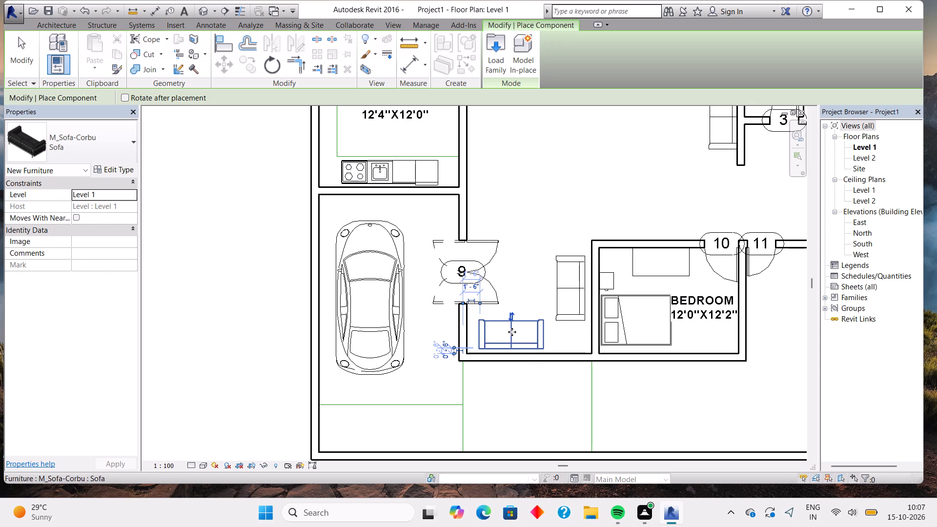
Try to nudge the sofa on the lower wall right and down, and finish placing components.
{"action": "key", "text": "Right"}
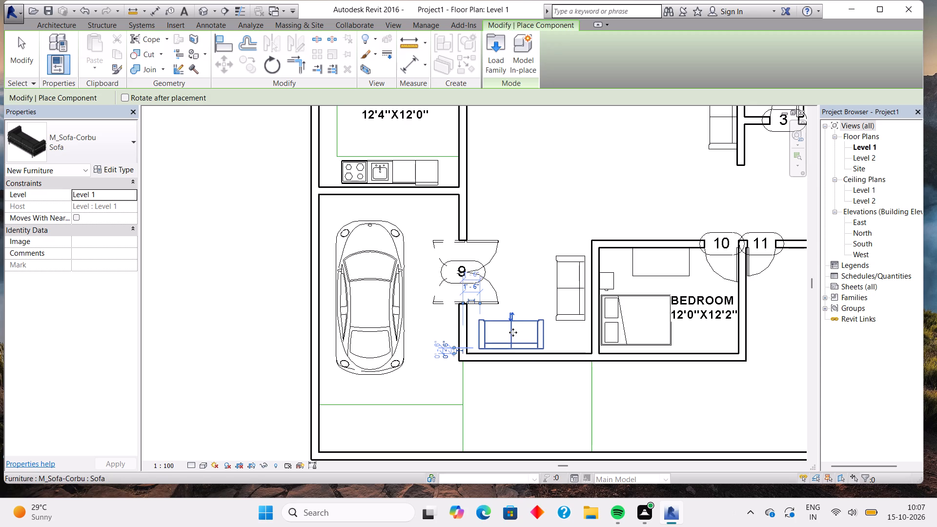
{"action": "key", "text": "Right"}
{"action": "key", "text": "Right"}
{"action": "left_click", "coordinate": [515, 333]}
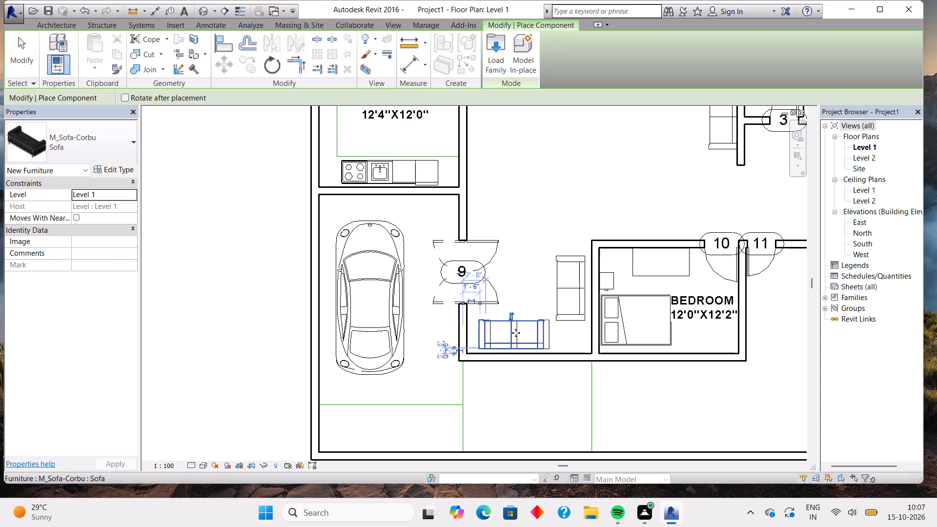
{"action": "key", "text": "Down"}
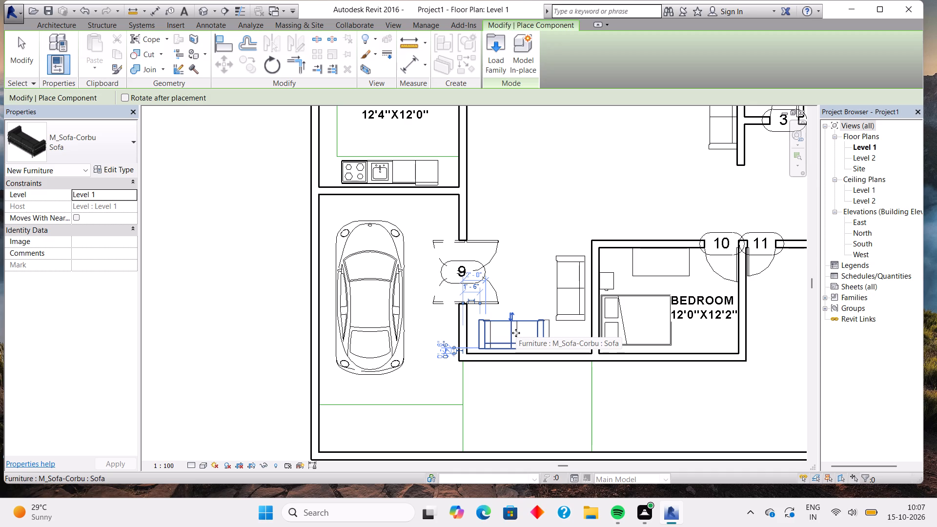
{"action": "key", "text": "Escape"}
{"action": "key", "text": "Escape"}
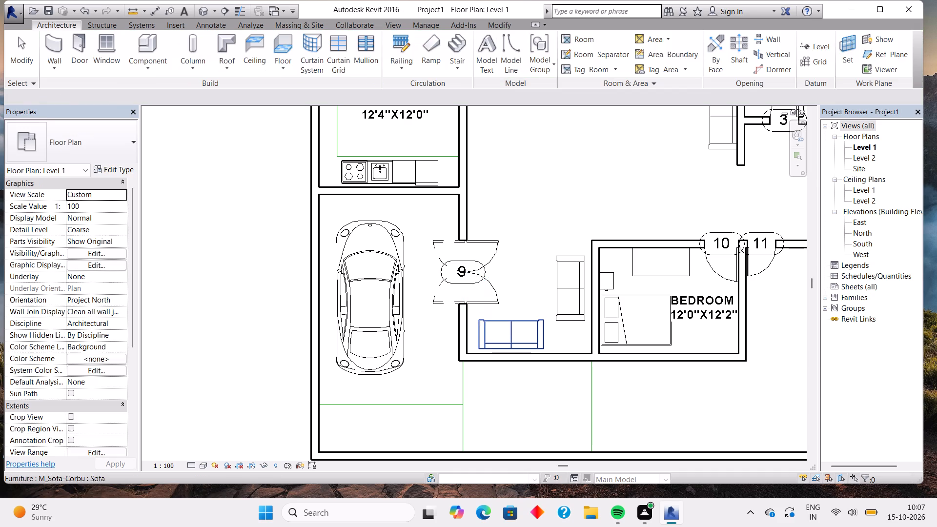
Shift the sofa below door 9 right and down, to about 2'-6" from the left wall and 0'-3" from the lower wall.
{"action": "left_click", "coordinate": [531, 328]}
{"action": "key", "text": "Right"}
{"action": "key", "text": "Right"}
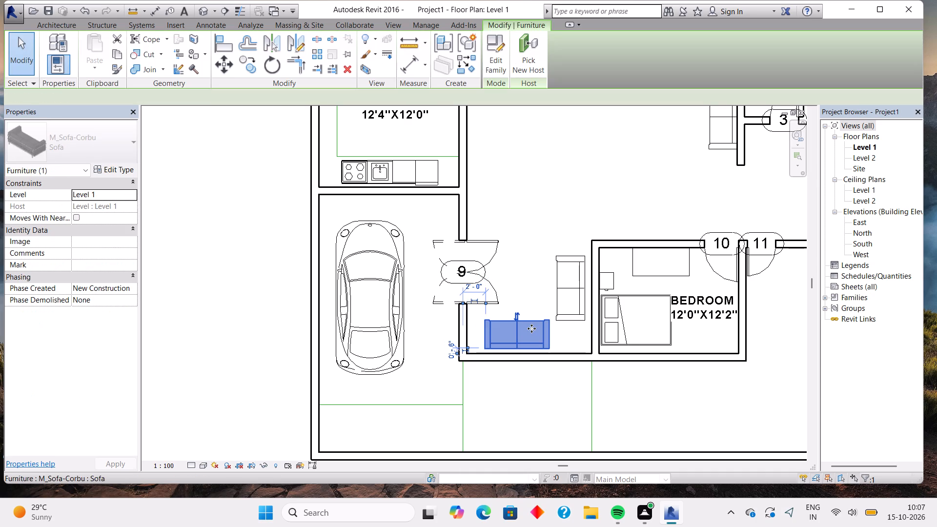
{"action": "key", "text": "Right"}
{"action": "key", "text": "Down"}
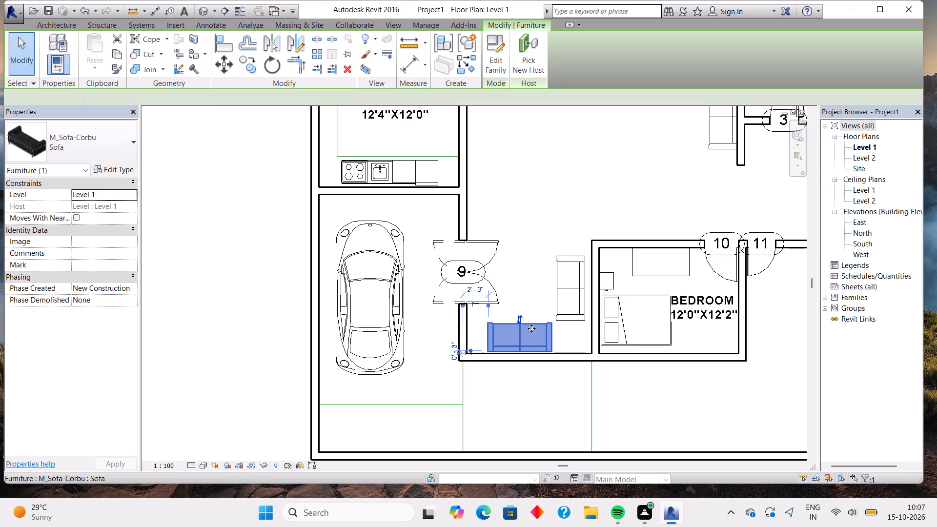
{"action": "key", "text": "Right"}
{"action": "key", "text": "Down"}
{"action": "key", "text": "Up"}
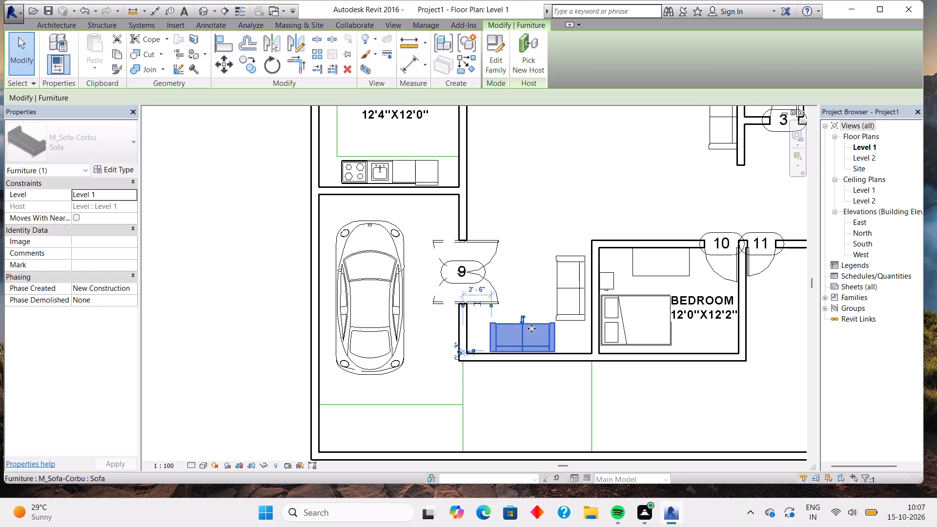
Shift the upright sofa opposite door 9 right until it sits against the central bedroom's left wall.
{"action": "left_click", "coordinate": [557, 305]}
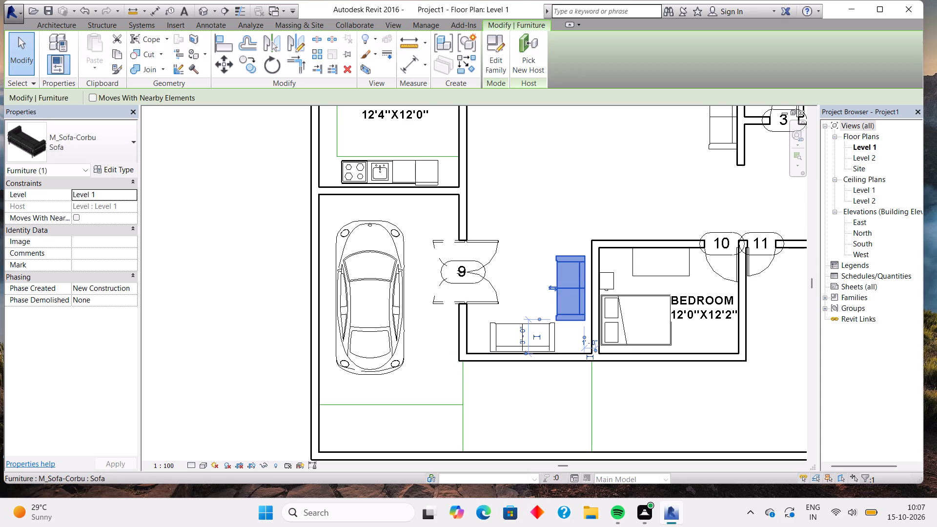
{"action": "key", "text": "Right"}
{"action": "key", "text": "Right"}
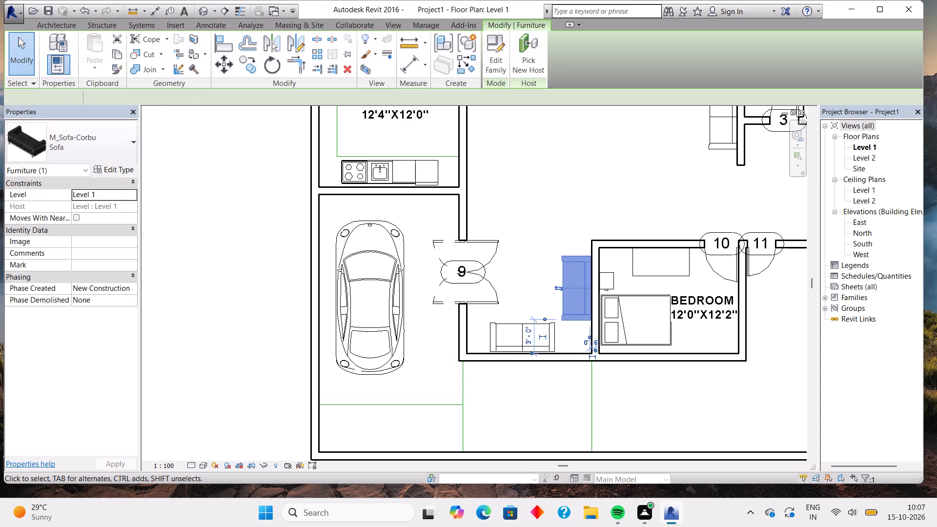
{"action": "left_click", "coordinate": [546, 338]}
{"action": "key", "text": "Right"}
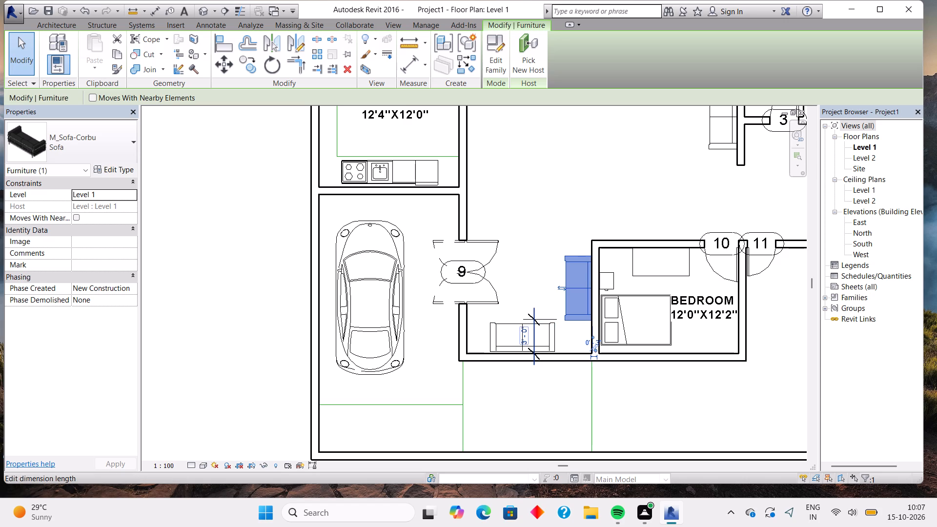
{"action": "key", "text": "Escape"}
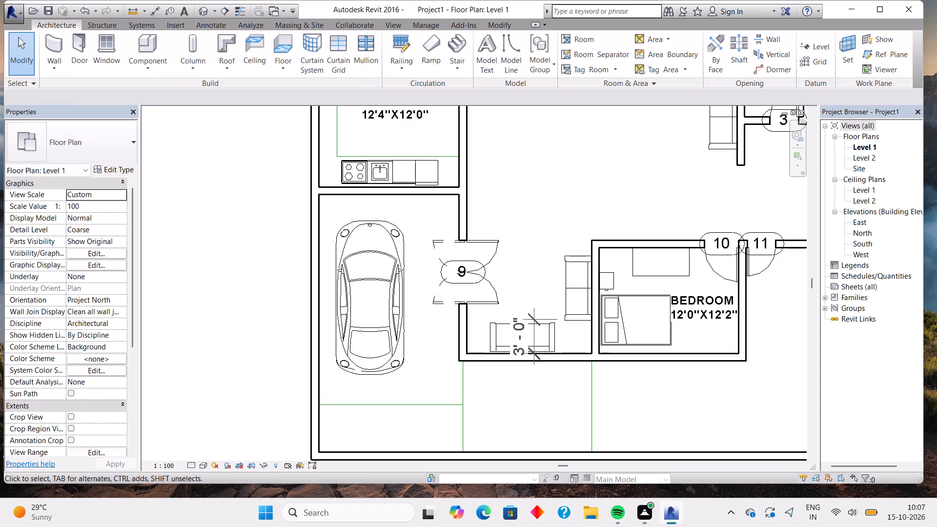
Delete the stray 3'-0" dimension overlapping the sofa below door 9.
{"action": "left_click", "coordinate": [526, 330]}
{"action": "key", "text": "Escape"}
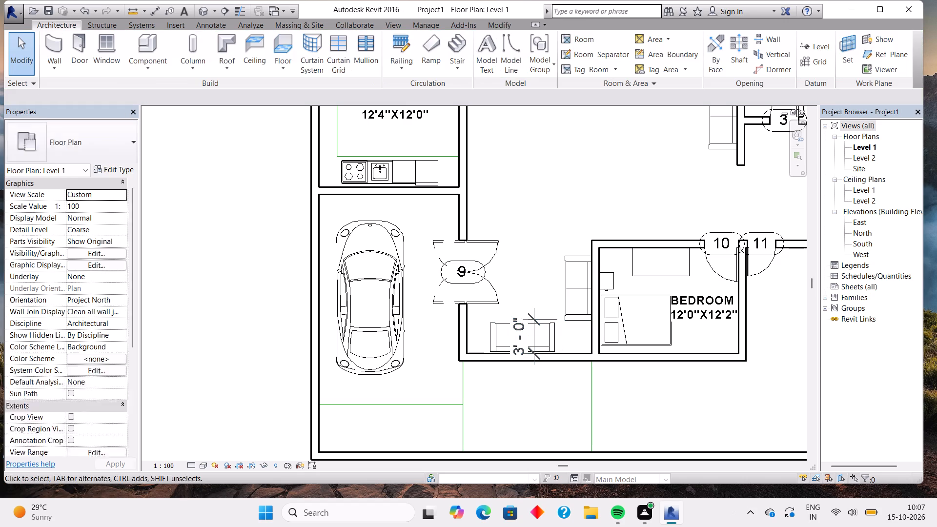
{"action": "key", "text": "Escape"}
{"action": "key", "text": "Escape"}
{"action": "key", "text": "Escape"}
{"action": "key", "text": "Escape"}
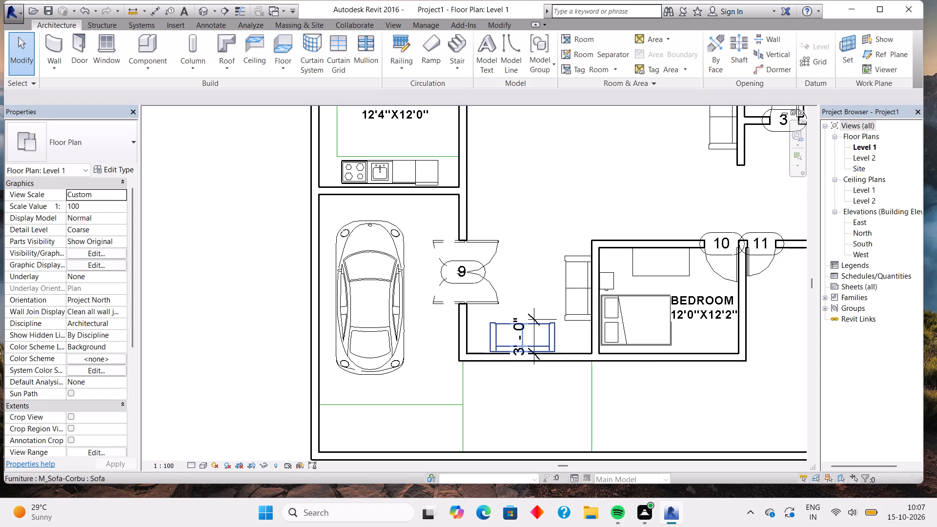
{"action": "left_click", "coordinate": [537, 325]}
{"action": "key", "text": "Delete"}
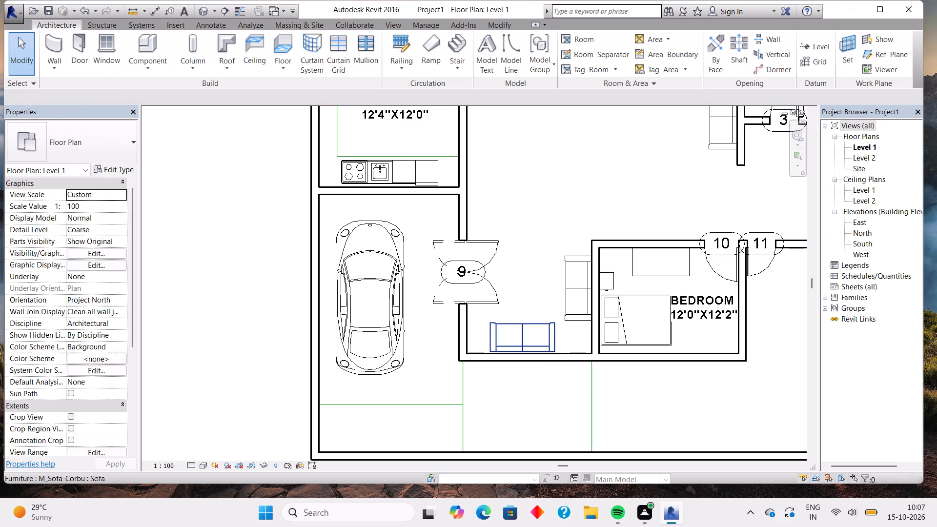
Shift the sofa below door 9 further right, to about 3'-3" from the left wall.
{"action": "left_click", "coordinate": [545, 331]}
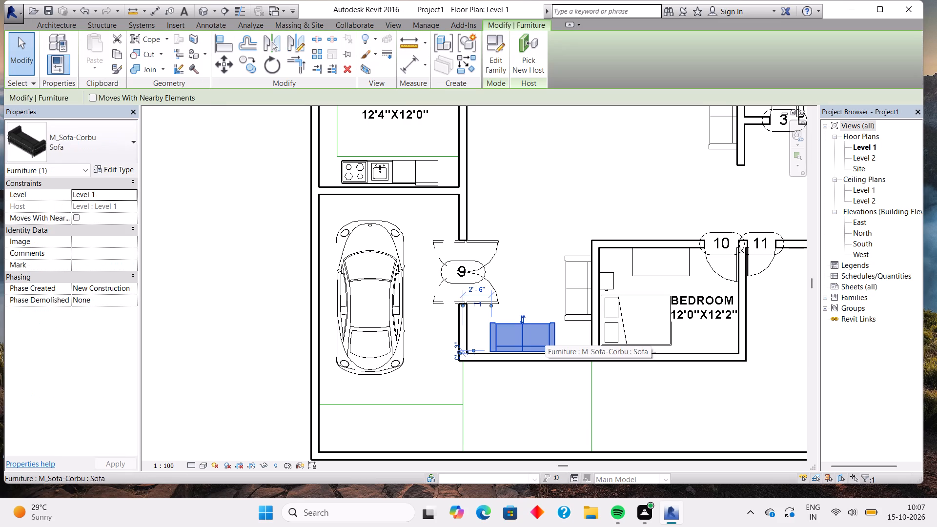
{"action": "key", "text": "Right"}
{"action": "key", "text": "Right"}
{"action": "key", "text": "Right"}
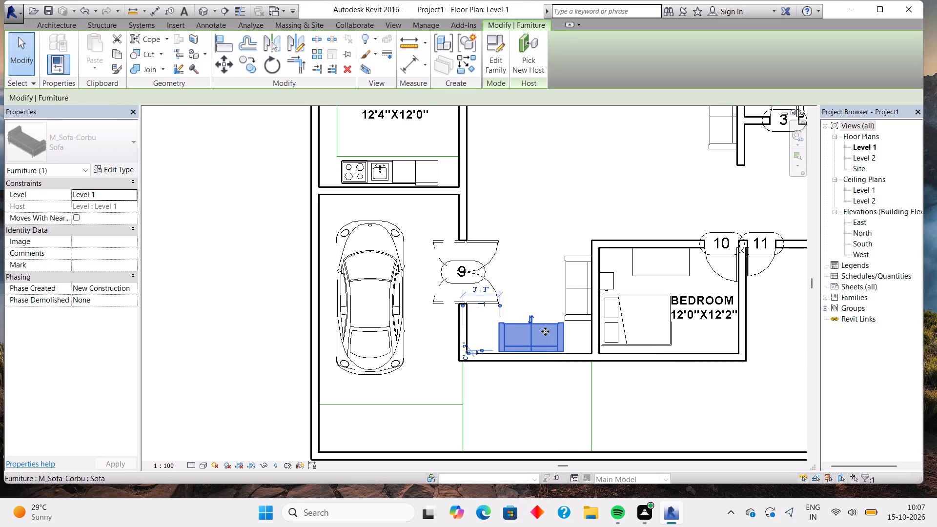
{"action": "key", "text": "Down"}
{"action": "key", "text": "Up"}
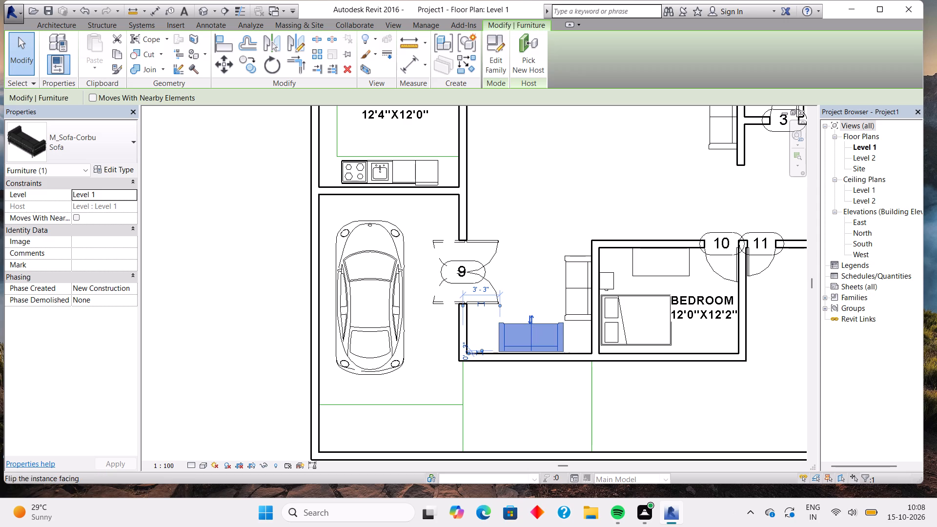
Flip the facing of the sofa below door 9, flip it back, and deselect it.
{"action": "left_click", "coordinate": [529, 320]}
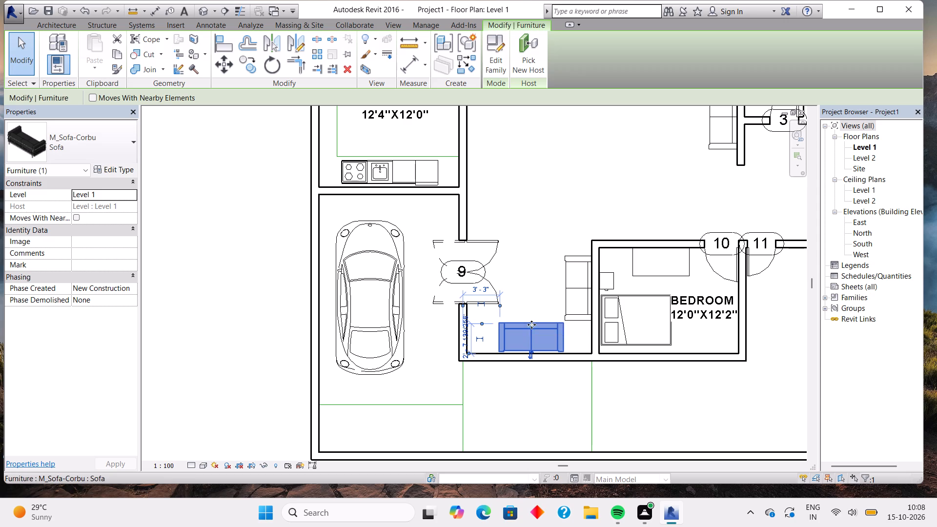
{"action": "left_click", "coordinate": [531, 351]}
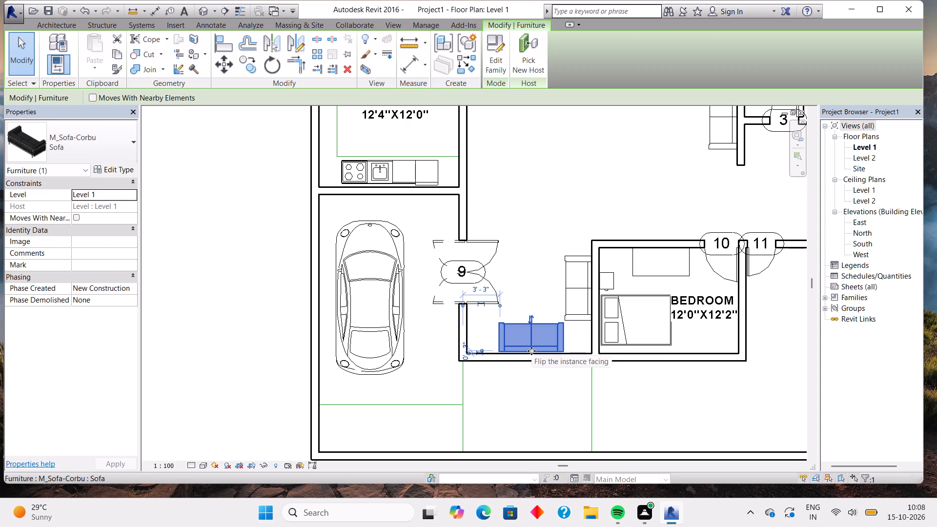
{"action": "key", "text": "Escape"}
Shift the sofa on the hall's upper wall right, to about 2'-6" from the WASH partition.
{"action": "scroll", "coordinate": [531, 257], "scroll_direction": "down", "scroll_amount": 4}
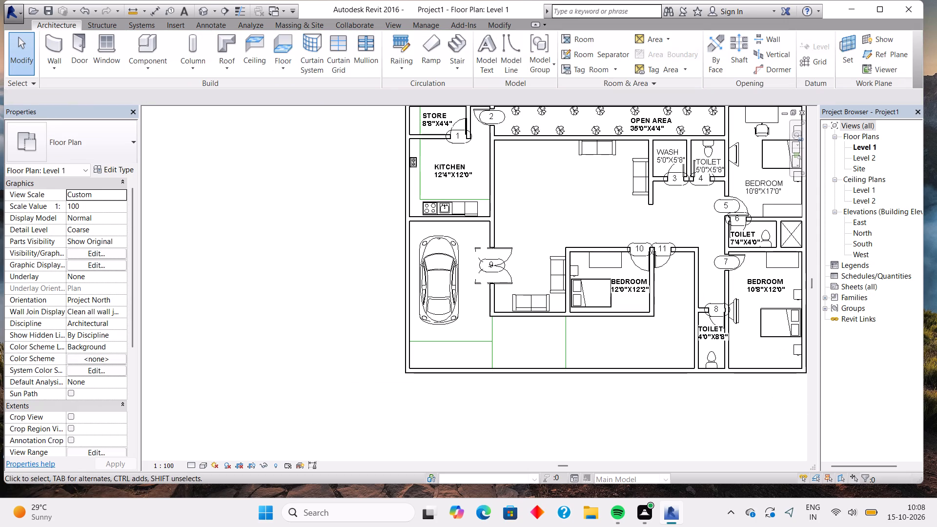
{"action": "scroll", "coordinate": [530, 252], "scroll_direction": "up", "scroll_amount": 1}
{"action": "middle_click_drag", "start_coordinate": [532, 219], "coordinate": [509, 272]}
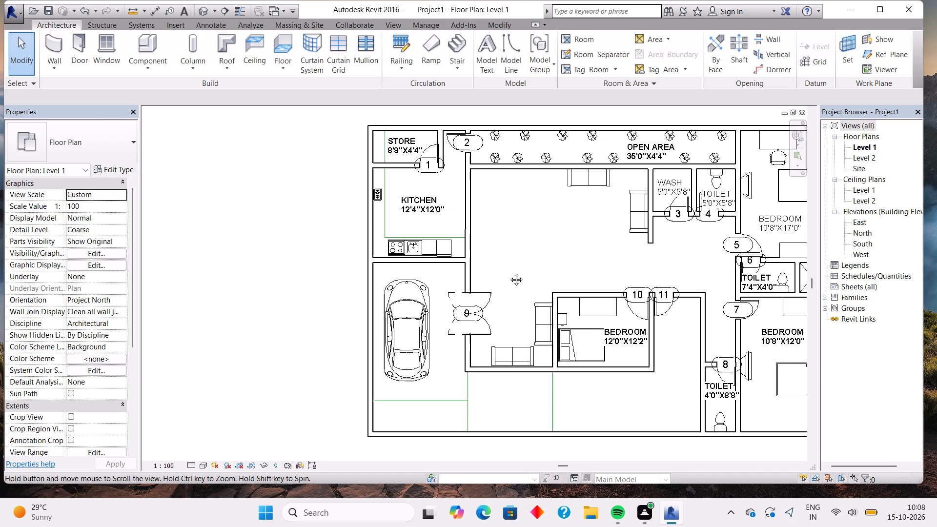
{"action": "middle_click_drag", "start_coordinate": [509, 272], "coordinate": [508, 276]}
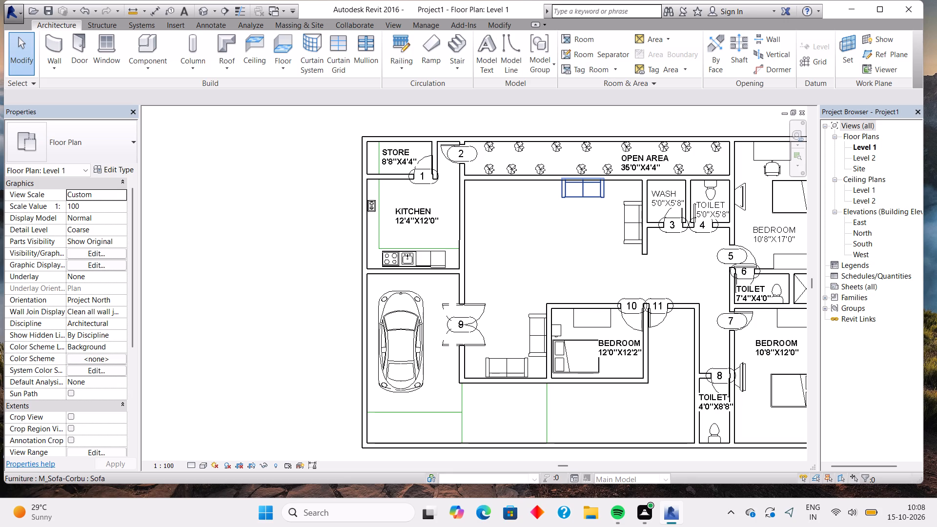
{"action": "left_click", "coordinate": [588, 187]}
{"action": "key", "text": "Right"}
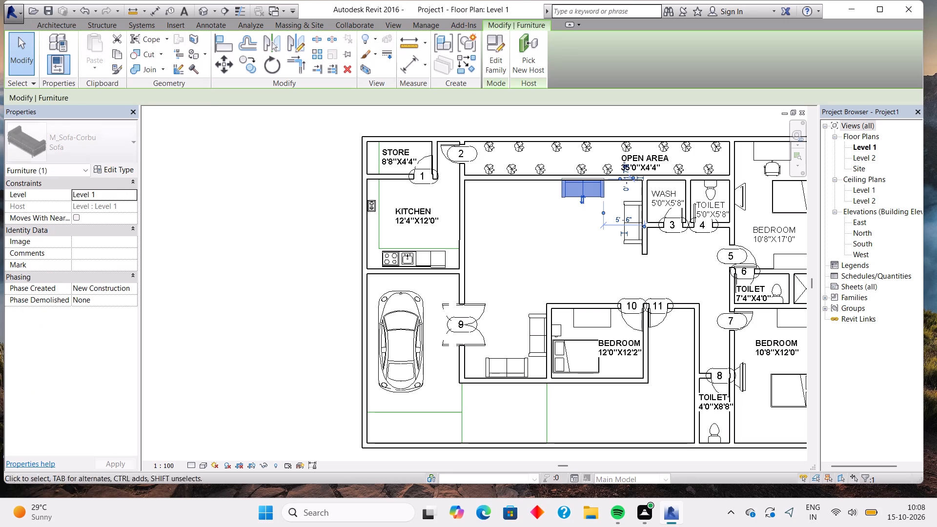
{"action": "key", "text": "Right"}
{"action": "key", "text": "Right"}
{"action": "key", "text": "Right"}
{"action": "key", "text": "Right"}
{"action": "key", "text": "Right"}
{"action": "key", "text": "Right"}
{"action": "key", "text": "Right"}
{"action": "key", "text": "Right"}
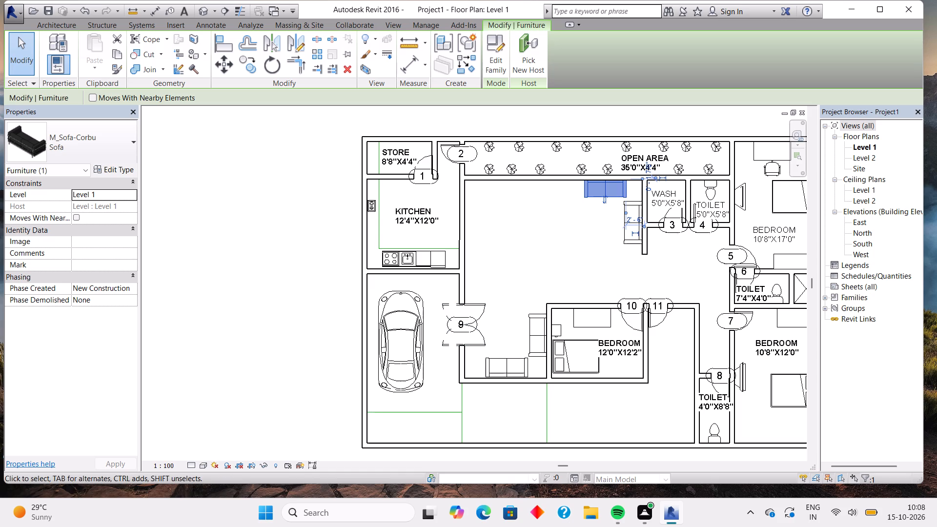
Look through the furniture types available for the selected sofa, keeping the M_Sofa-Corbu Sofa type.
{"action": "left_click", "coordinate": [127, 140]}
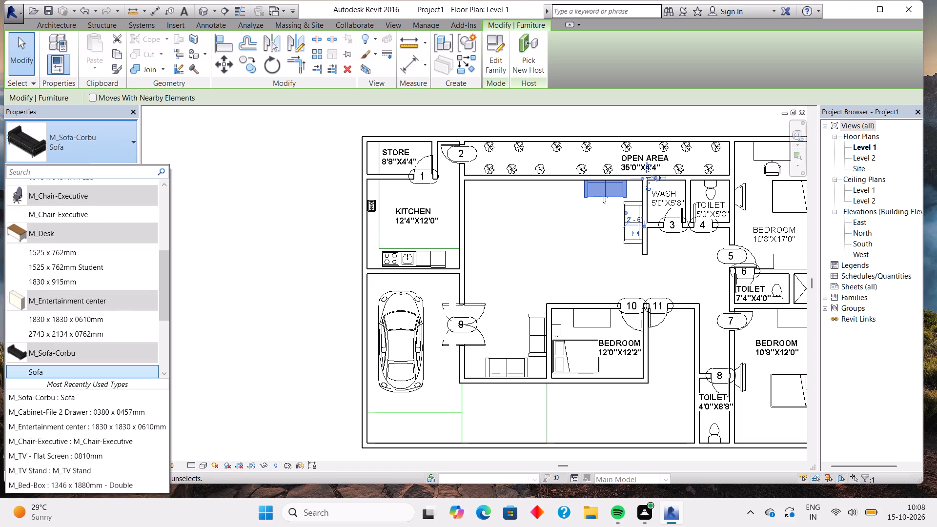
{"action": "left_click", "coordinate": [93, 365]}
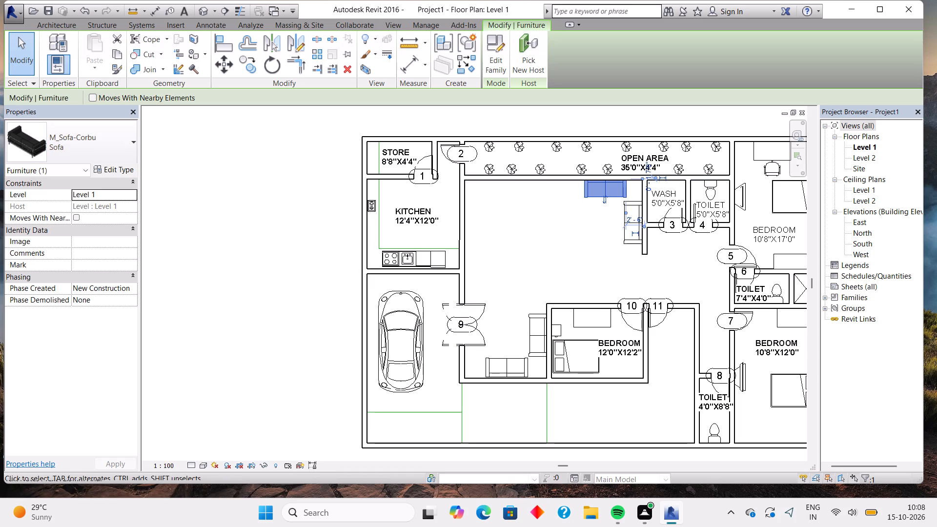
{"action": "left_click", "coordinate": [54, 167]}
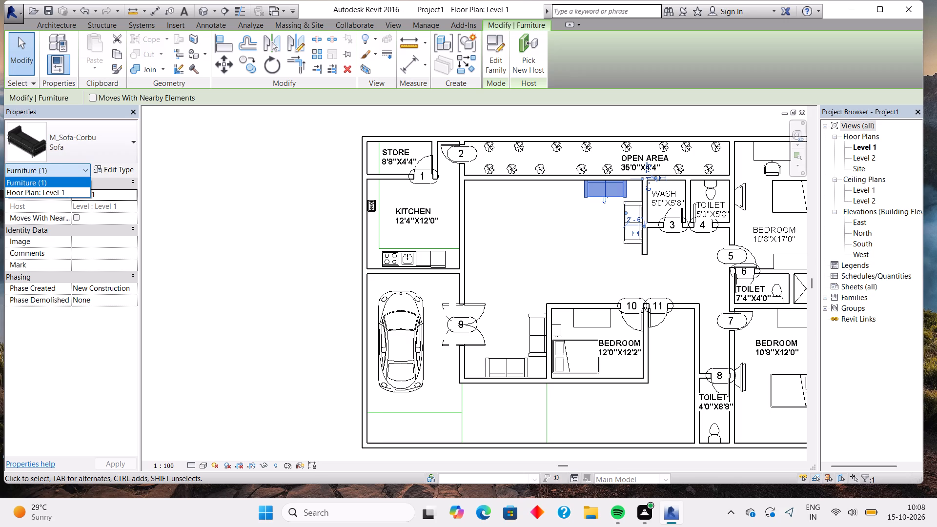
{"action": "double_click", "coordinate": [86, 137]}
{"action": "left_click", "coordinate": [86, 142]}
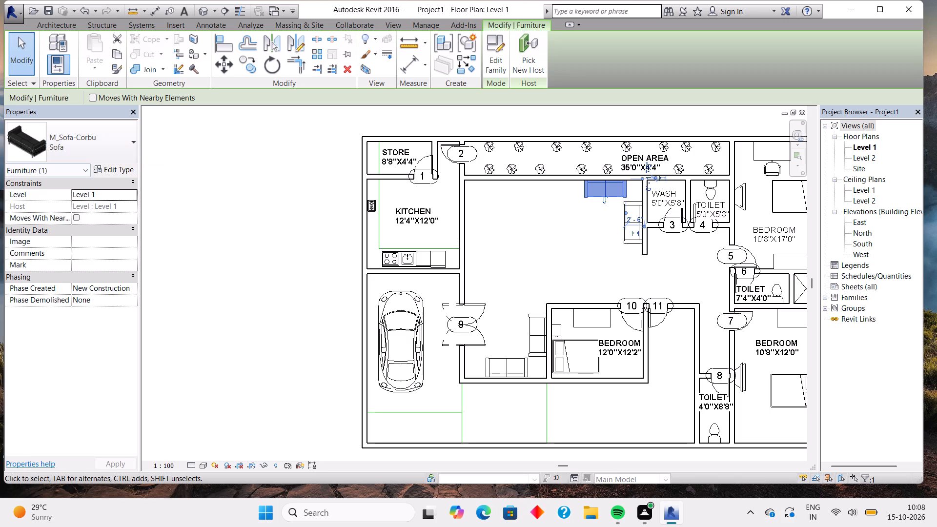
{"action": "left_click", "coordinate": [101, 142]}
{"action": "scroll", "coordinate": [63, 302], "scroll_direction": "down", "scroll_amount": 2}
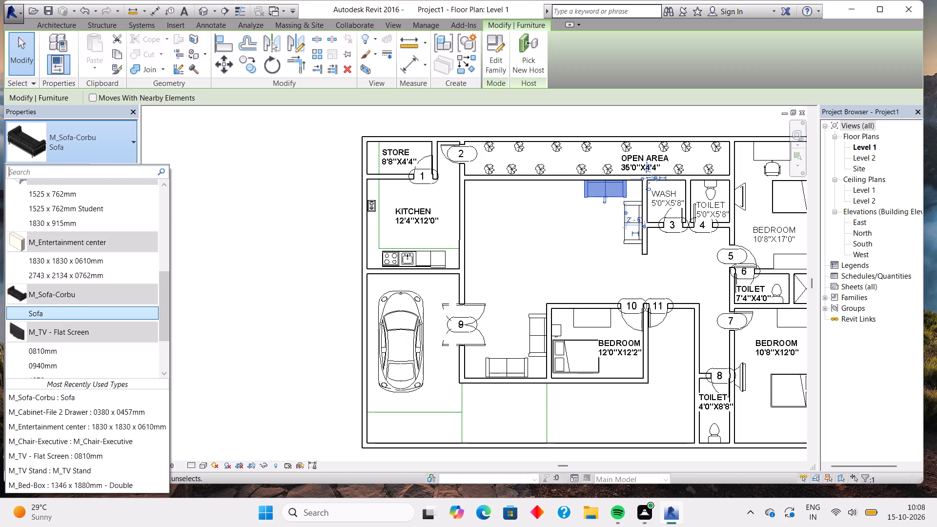
{"action": "left_click", "coordinate": [57, 311]}
{"action": "key", "text": "grave"}
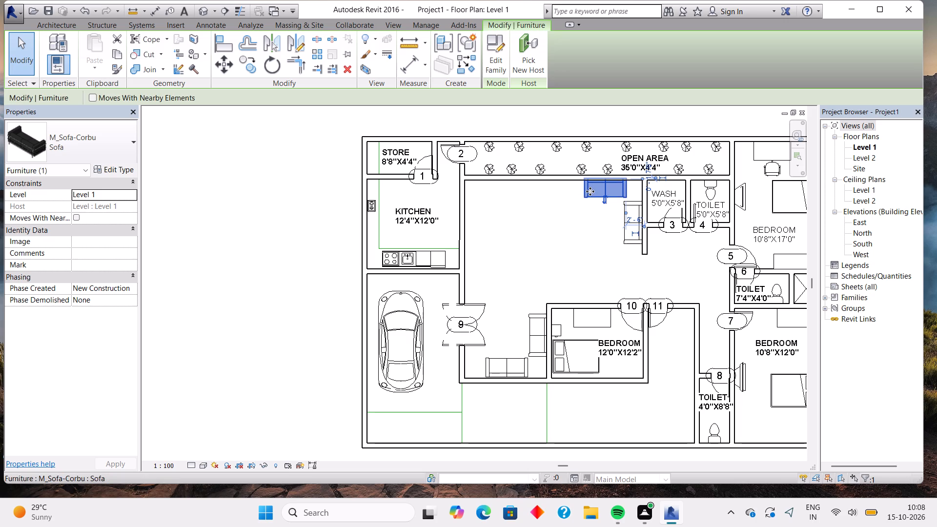
{"action": "key", "text": "grave"}
{"action": "key", "text": "grave"}
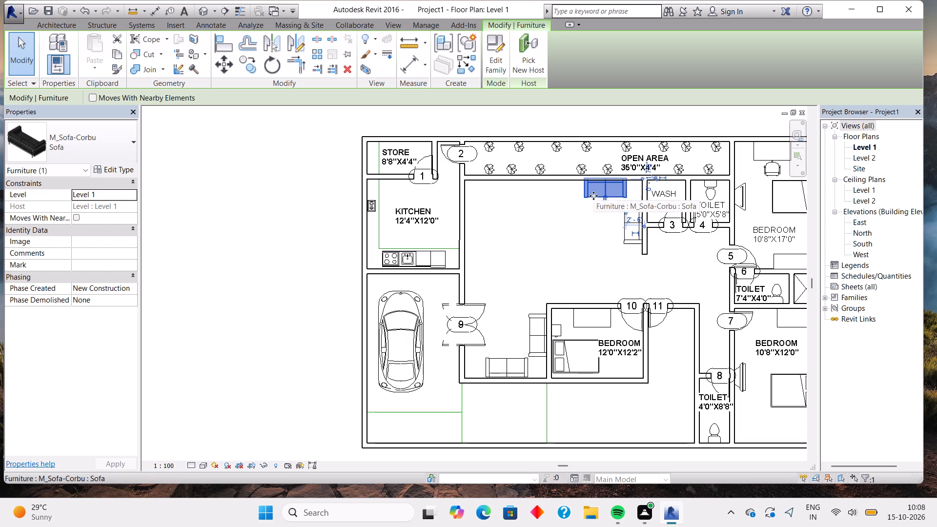
Reposition the sofa along the hall's upper wall, about 3'-0" from the WASH partition.
{"action": "left_click", "coordinate": [593, 196]}
{"action": "left_click_drag", "start_coordinate": [587, 189], "coordinate": [566, 196]}
{"action": "left_click_drag", "start_coordinate": [577, 196], "coordinate": [607, 191]}
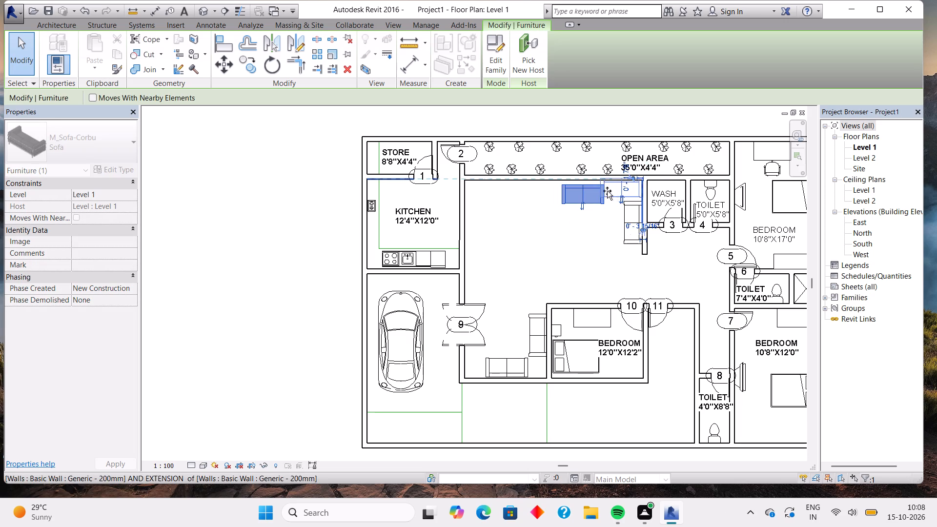
{"action": "left_click_drag", "start_coordinate": [607, 191], "coordinate": [597, 192]}
{"action": "key", "text": "grave"}
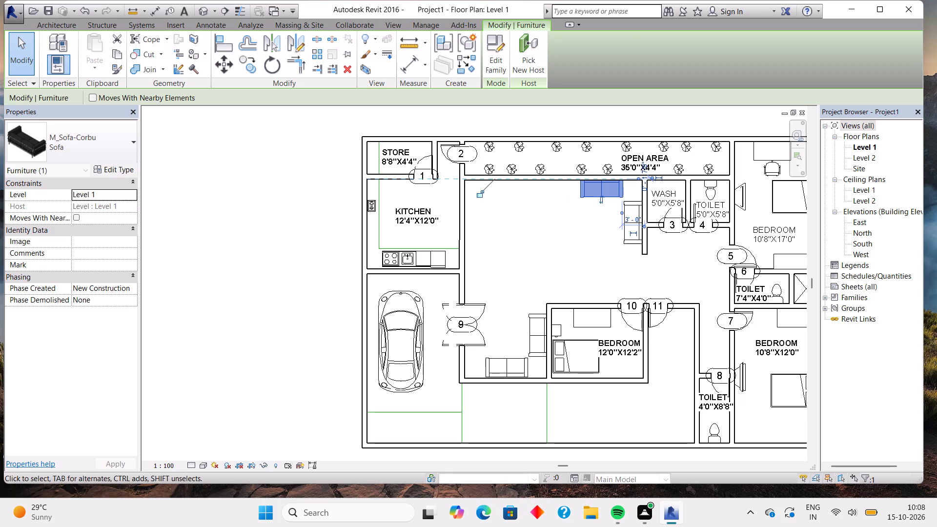
{"action": "key", "text": "Escape"}
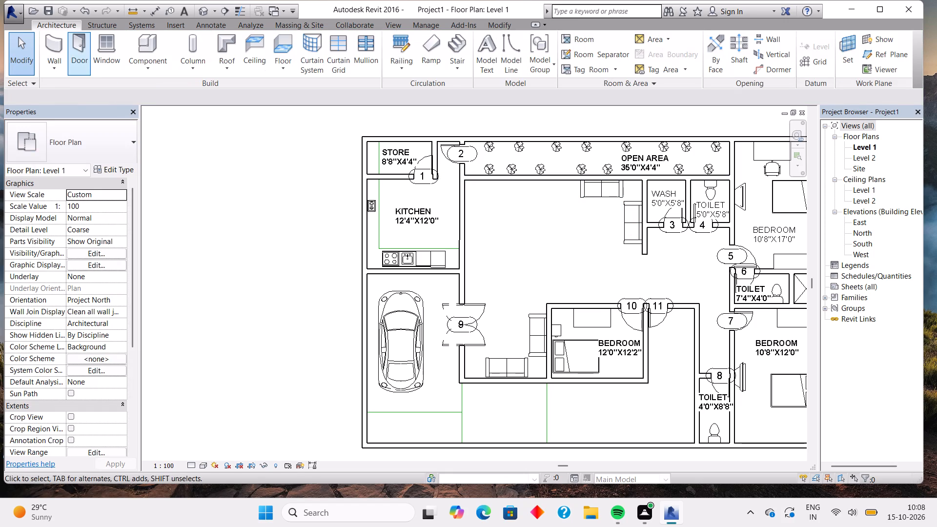
Place another horizontal M_Sofa-Corbu sofa near the hall's upper wall, about 9'-0" from the WASH partition.
{"action": "left_click", "coordinate": [130, 43]}
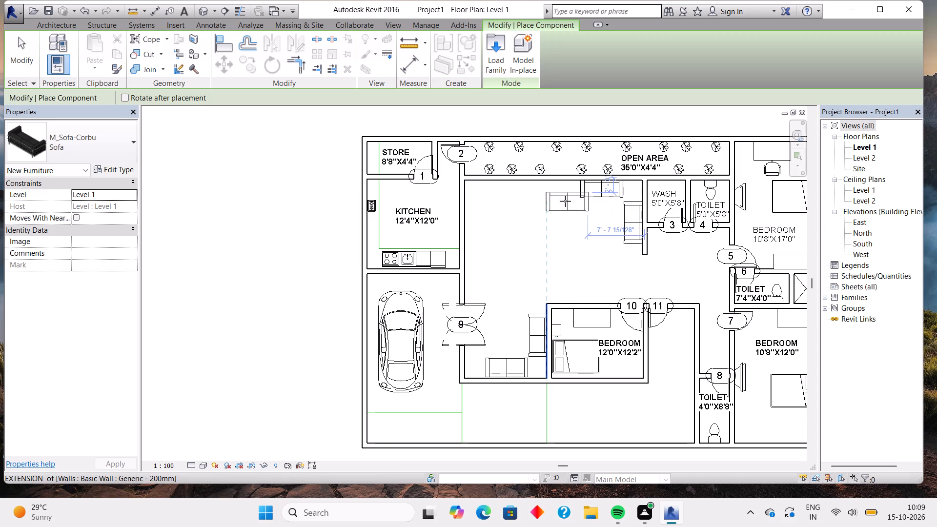
{"action": "left_click", "coordinate": [557, 195]}
{"action": "key", "text": "Escape"}
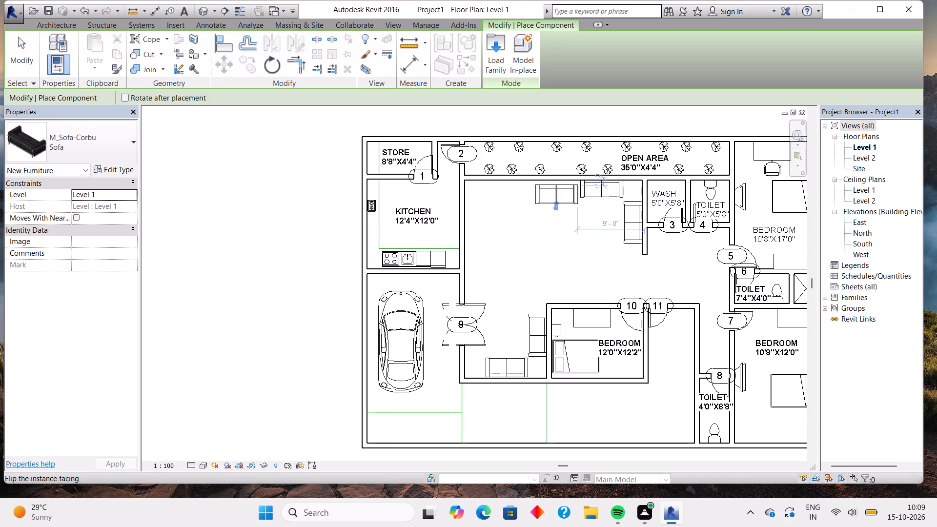
{"action": "key", "text": "Escape"}
{"action": "key", "text": "Escape"}
{"action": "key", "text": "Escape"}
Nudge the upper-wall sofa nearest the WASH room slightly down and to about 2'-8" from the WASH partition.
{"action": "scroll", "coordinate": [616, 205], "scroll_direction": "up", "scroll_amount": 3}
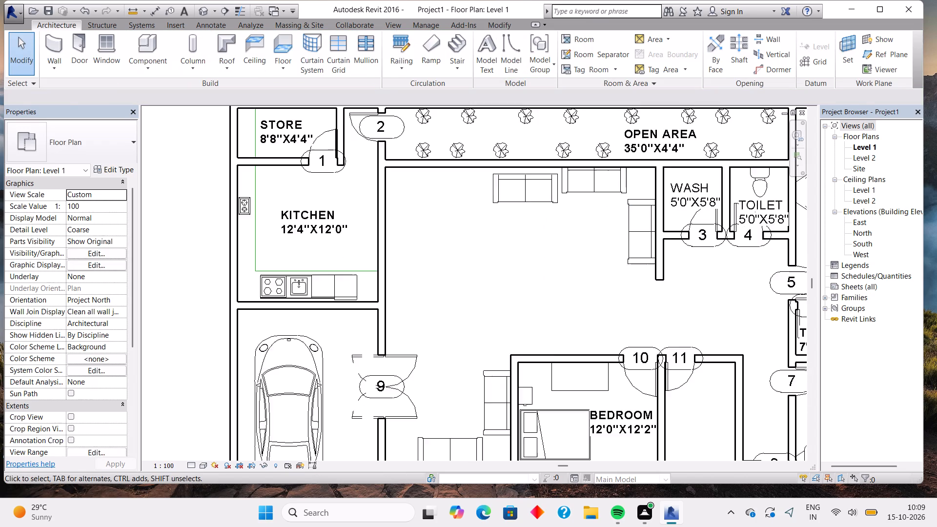
{"action": "scroll", "coordinate": [614, 205], "scroll_direction": "up", "scroll_amount": 3}
{"action": "left_click", "coordinate": [602, 186]}
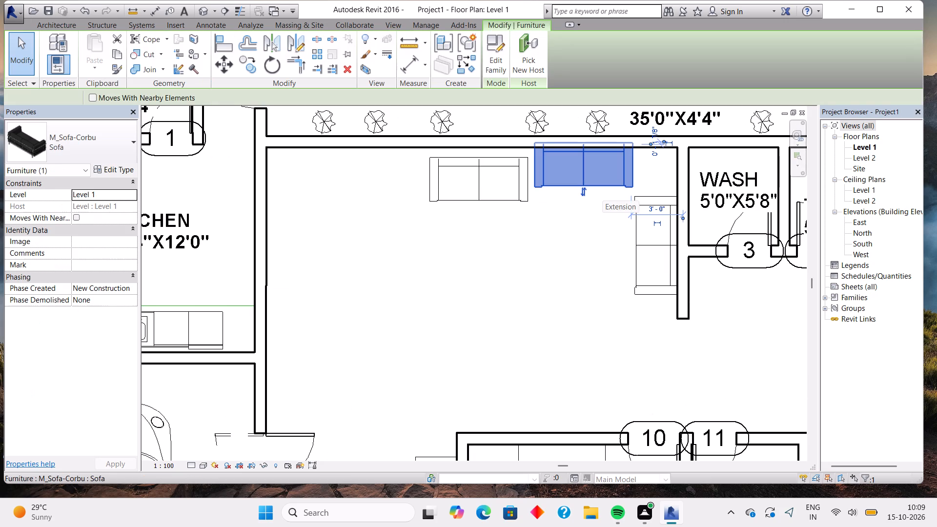
{"action": "key", "text": "Right"}
{"action": "key", "text": "Right"}
{"action": "key", "text": "Right"}
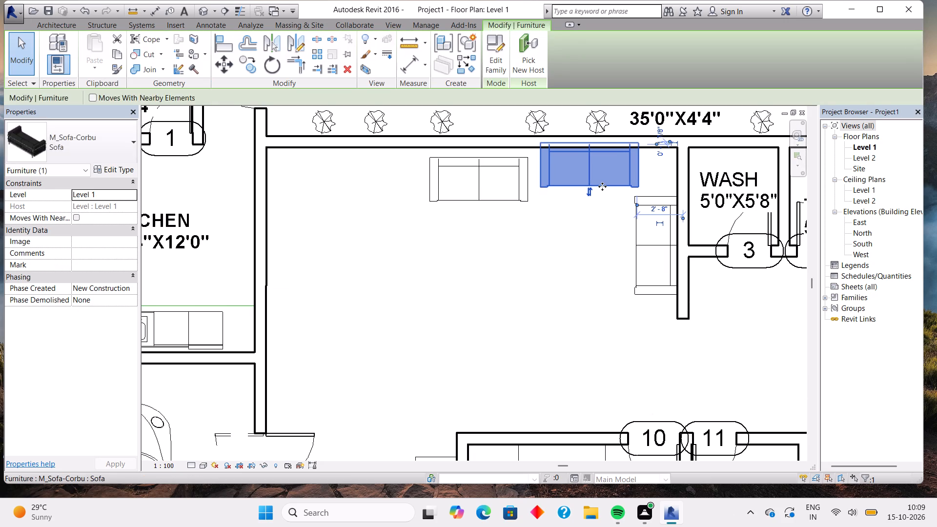
{"action": "key", "text": "Down"}
{"action": "key", "text": "Right"}
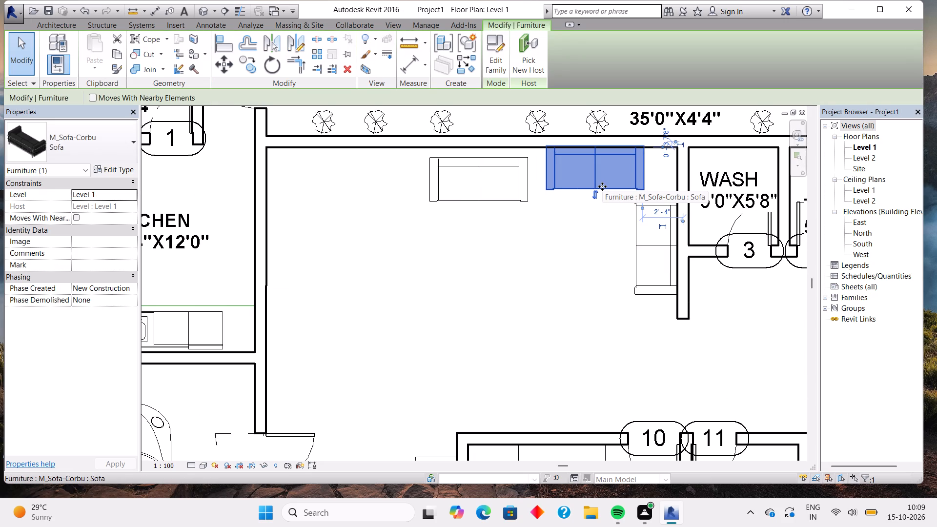
{"action": "key", "text": "Down"}
{"action": "key", "text": "Down"}
{"action": "key", "text": "Left"}
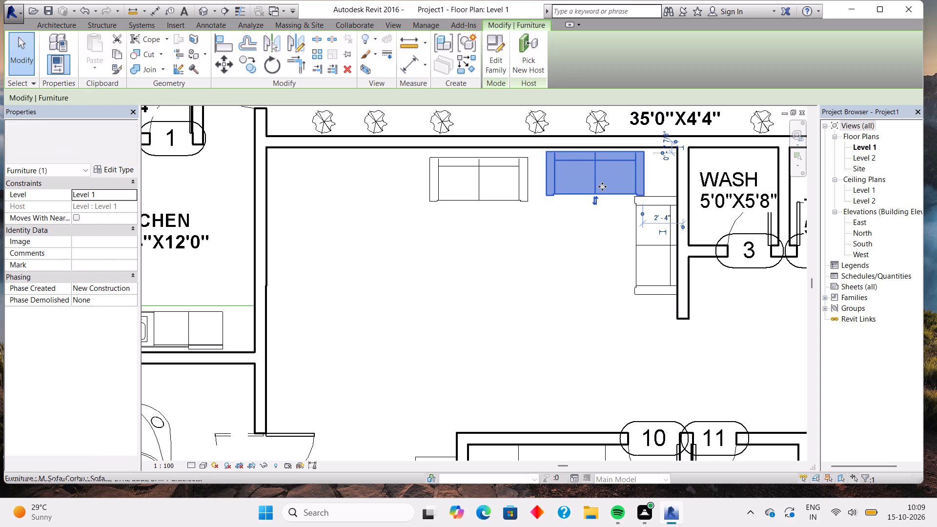
{"action": "key", "text": "Left"}
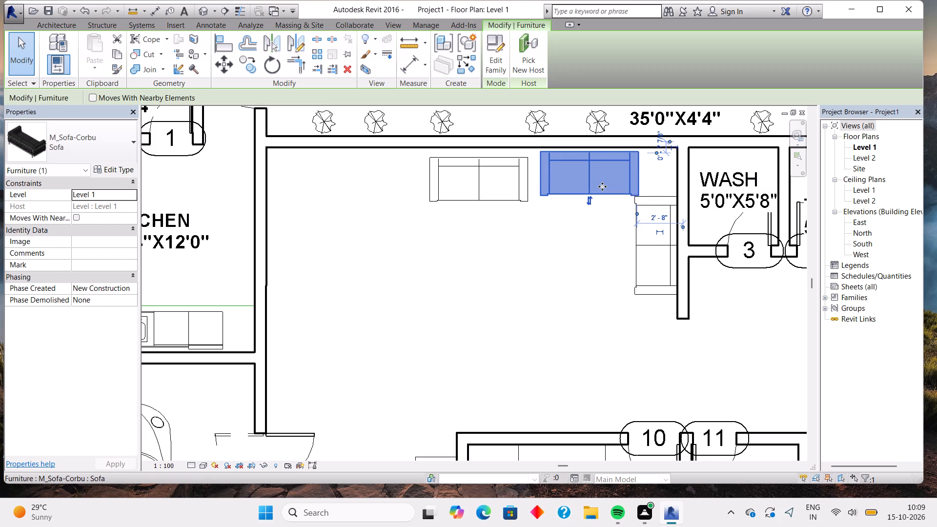
Nudge the other upper-wall sofa up against the wall and toward its neighbour, about 8'-7" from the WASH partition.
{"action": "left_click", "coordinate": [503, 188]}
{"action": "key", "text": "Up"}
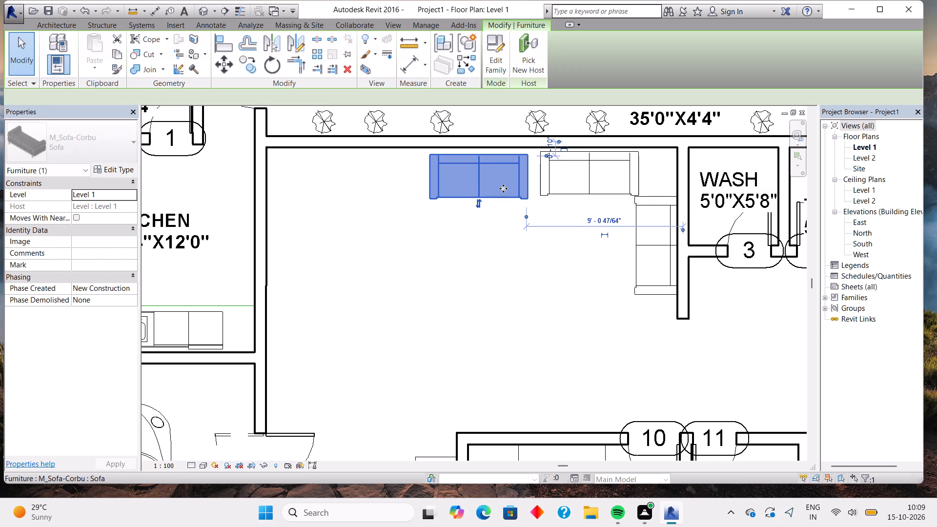
{"action": "key", "text": "Up"}
{"action": "key", "text": "Up"}
{"action": "key", "text": "Right"}
{"action": "key", "text": "Right"}
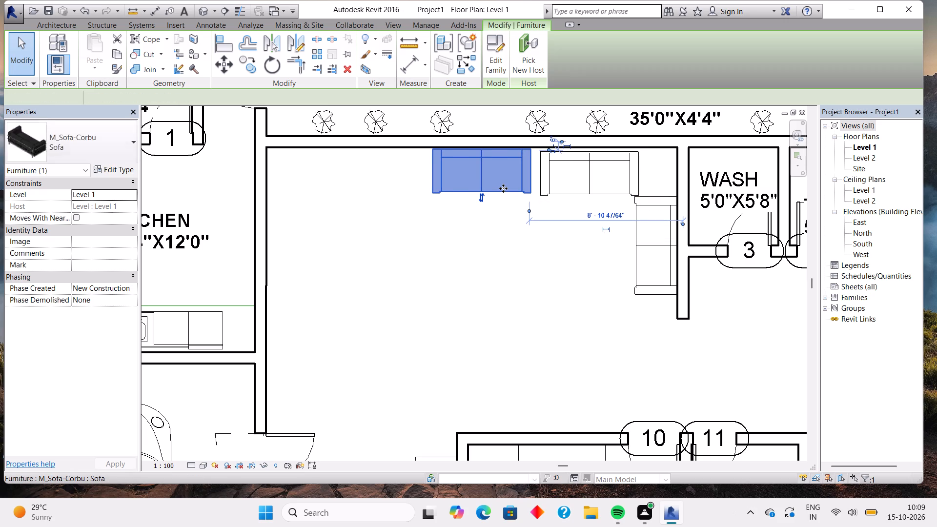
{"action": "key", "text": "Right"}
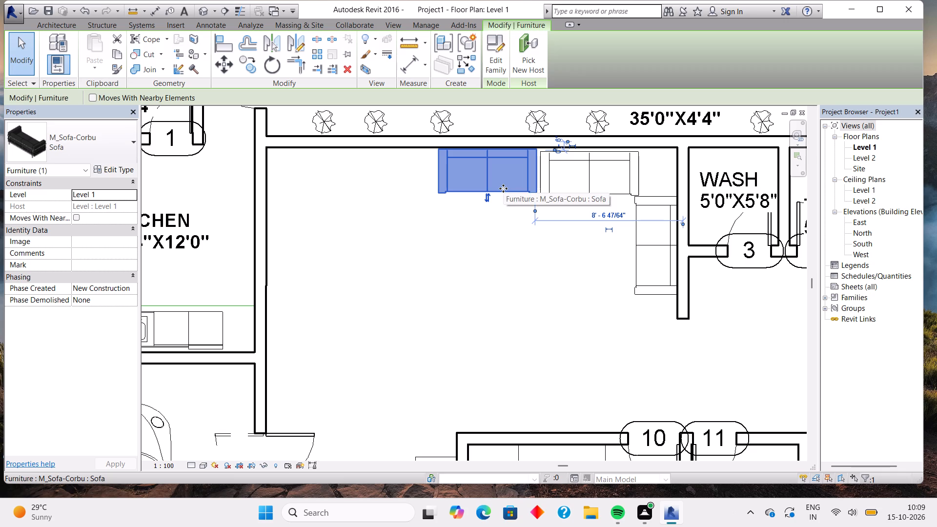
Nudge the sofa nearest the WASH room up so it lines up with the adjacent upper-wall sofa.
{"action": "left_click", "coordinate": [557, 177]}
{"action": "key", "text": "Up"}
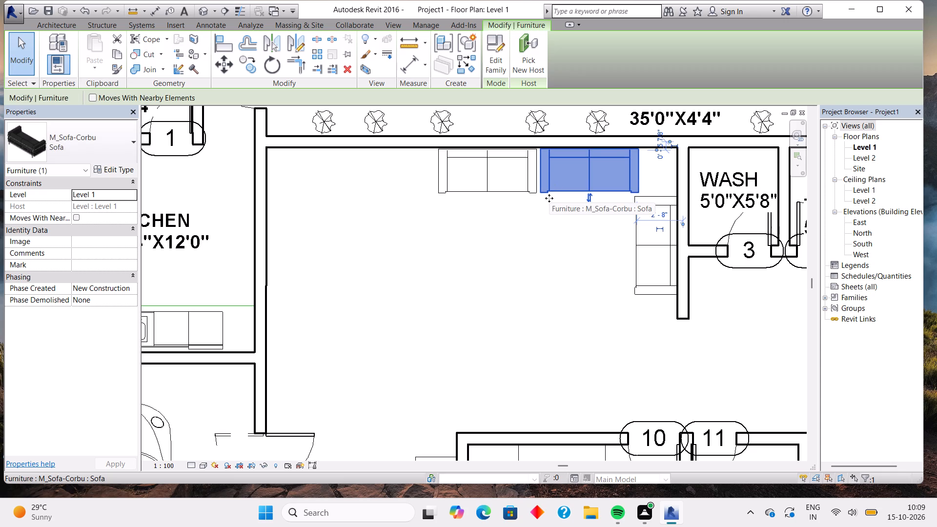
{"action": "key", "text": "Escape"}
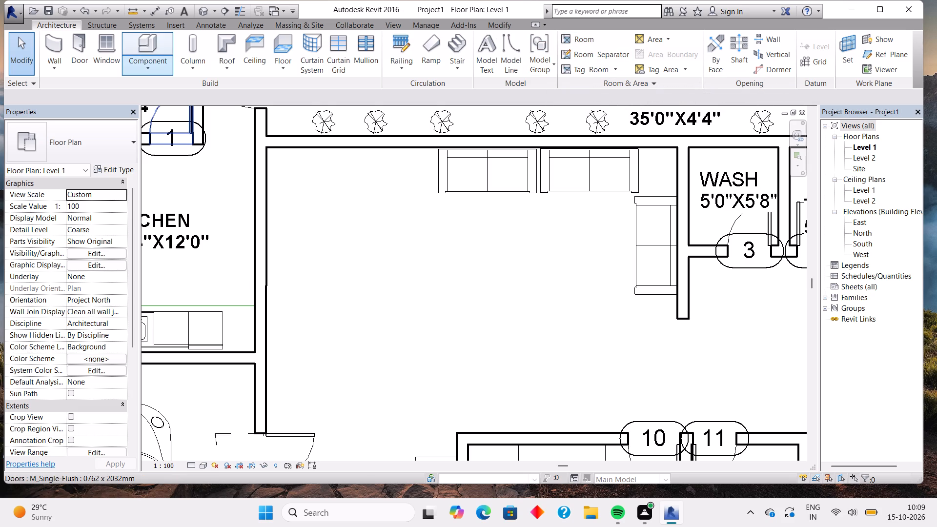
Load the M_Table-Ellipse family from the Tables folder of the US Metric furniture library.
{"action": "left_click", "coordinate": [145, 48]}
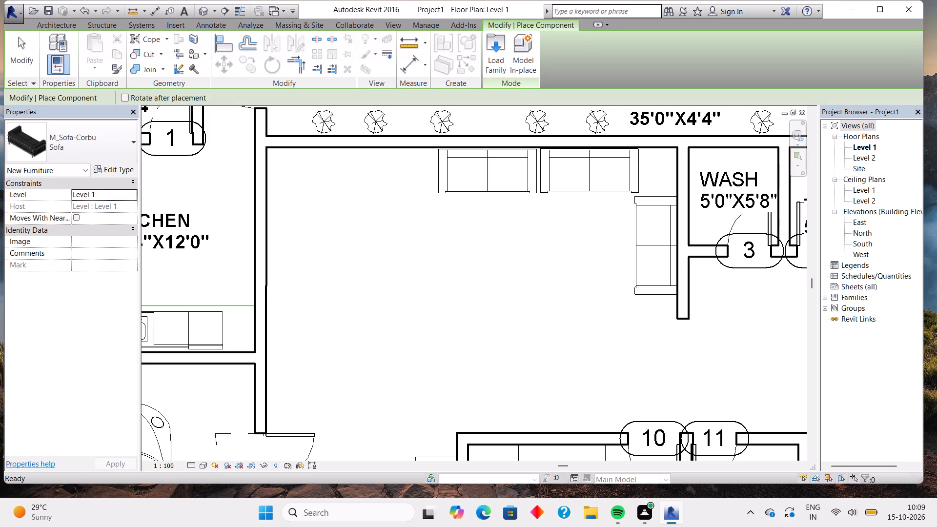
{"action": "left_click", "coordinate": [489, 49]}
{"action": "double_click", "coordinate": [276, 198]}
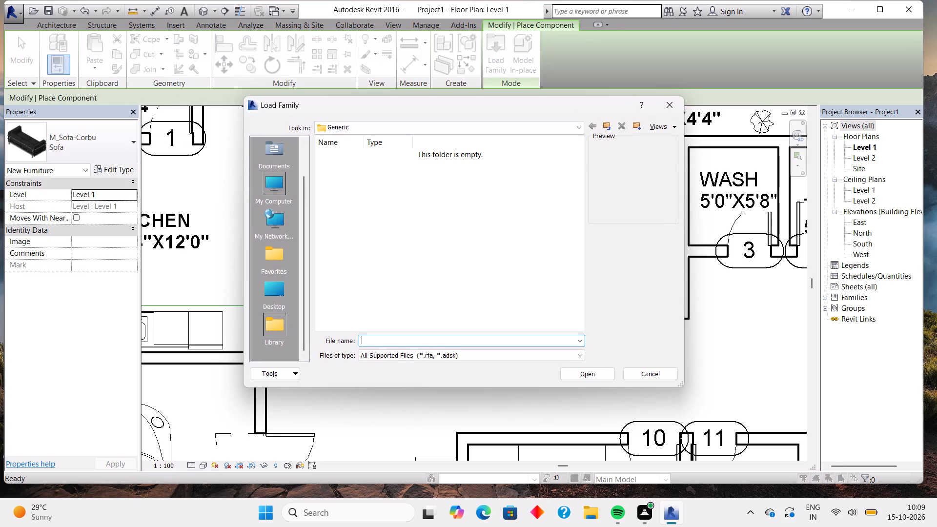
{"action": "double_click", "coordinate": [343, 181]}
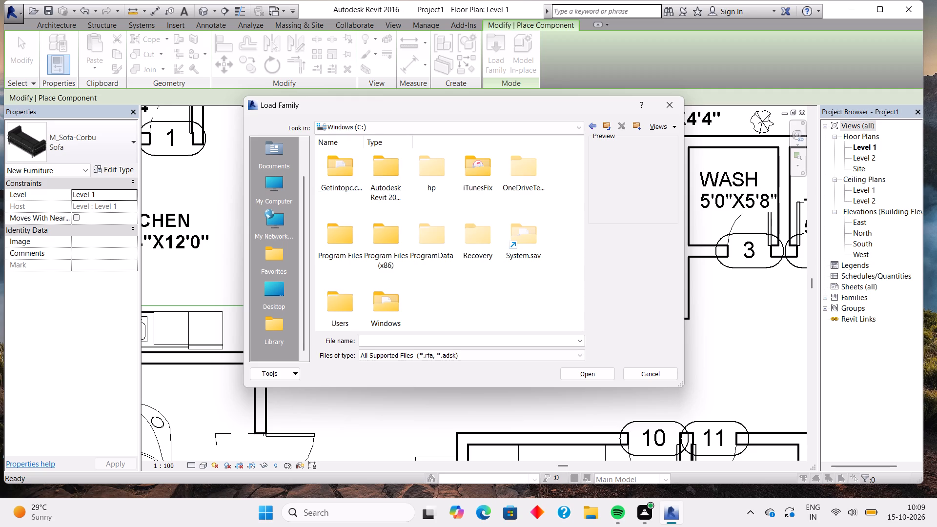
{"action": "double_click", "coordinate": [382, 183]}
{"action": "double_click", "coordinate": [388, 173]}
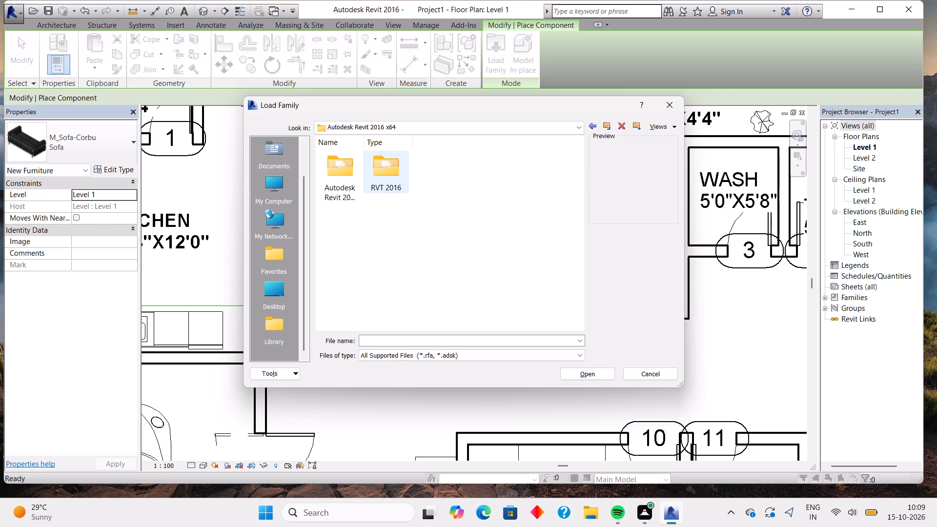
{"action": "double_click", "coordinate": [476, 181]}
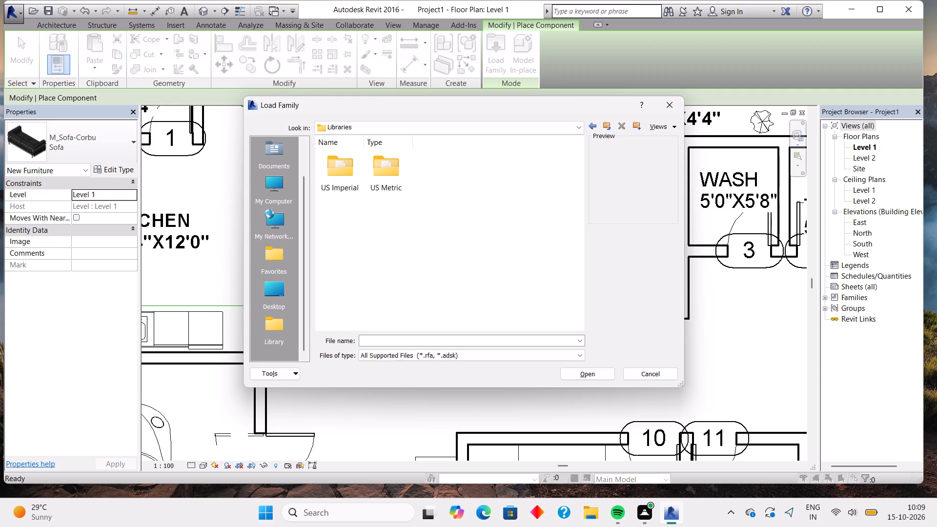
{"action": "double_click", "coordinate": [387, 180]}
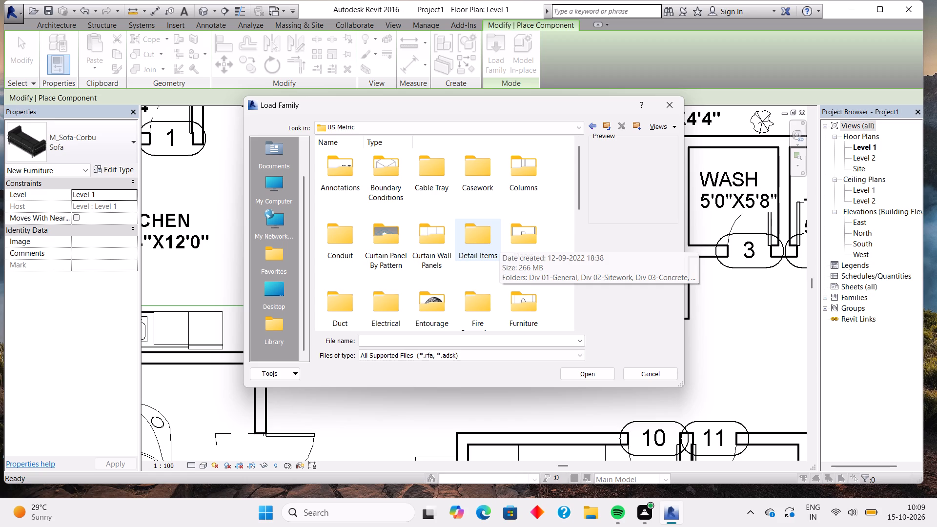
{"action": "double_click", "coordinate": [519, 311]}
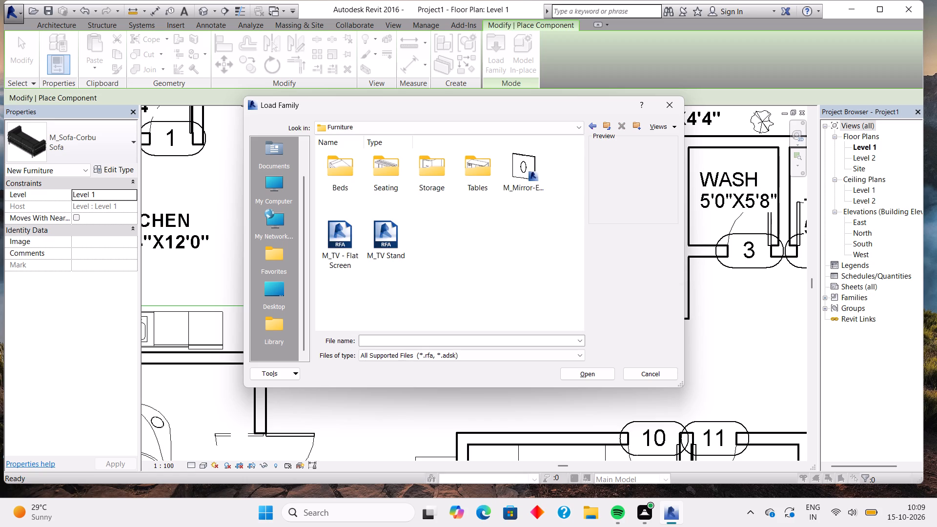
{"action": "double_click", "coordinate": [477, 187]}
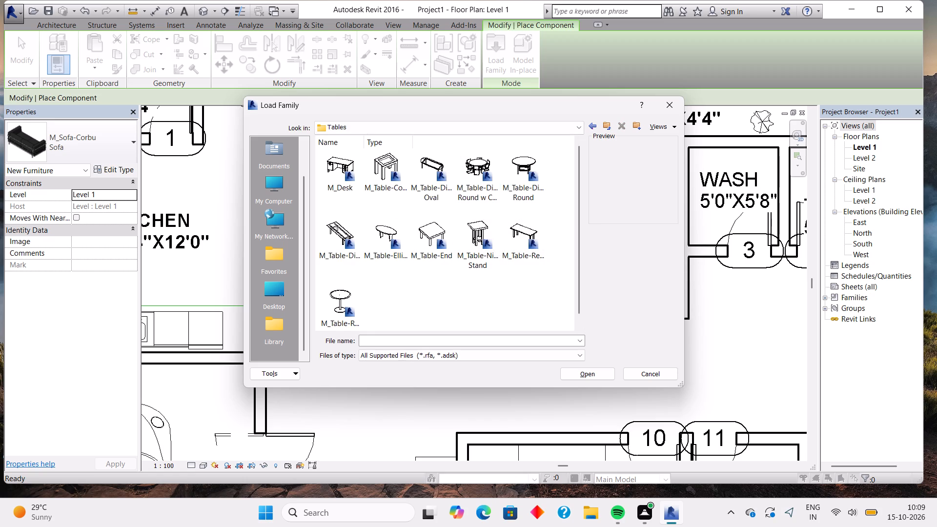
{"action": "scroll", "coordinate": [480, 284], "scroll_direction": "down", "scroll_amount": 1}
{"action": "scroll", "coordinate": [480, 284], "scroll_direction": "up", "scroll_amount": 1}
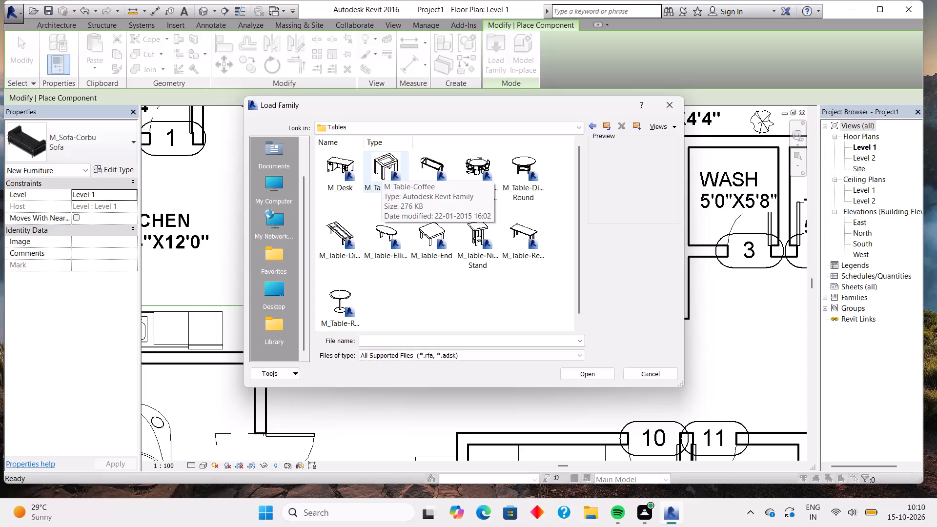
{"action": "double_click", "coordinate": [390, 229]}
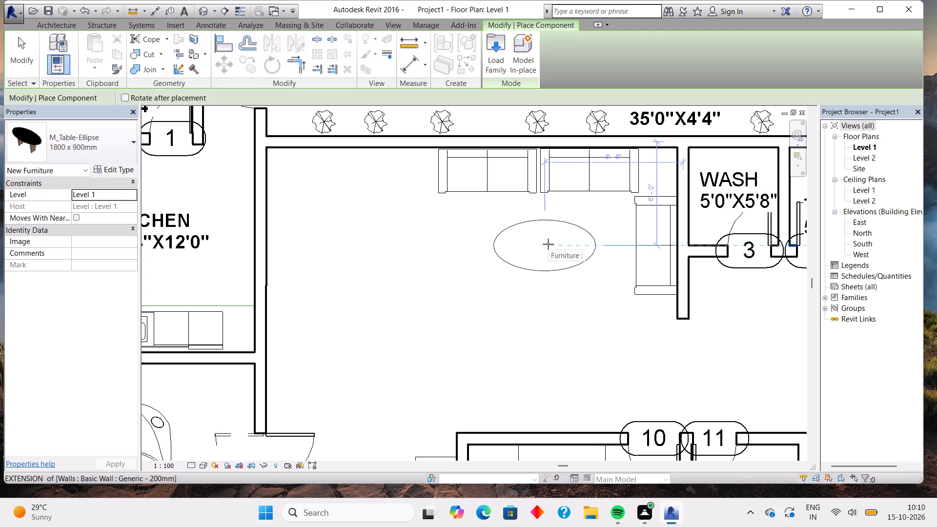
Place a horizontal 1800 x 900mm elliptical table in front of the upper-wall sofas, about 8'-0" from the WASH partition.
{"action": "left_click", "coordinate": [548, 244]}
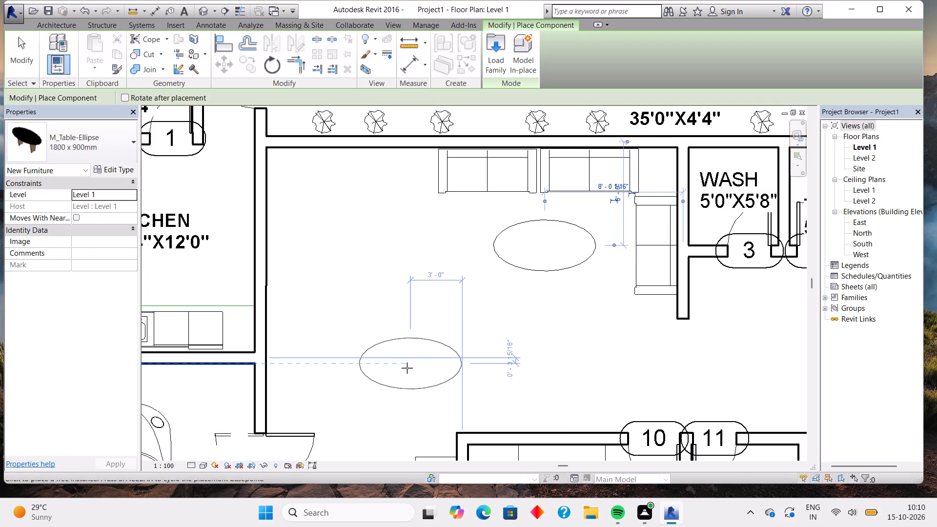
Place a vertically oriented 1800 x 900mm elliptical table beside the sofas near door 9, about 6'-0" from the door's wall.
{"action": "middle_click_drag", "start_coordinate": [407, 368], "coordinate": [541, 163]}
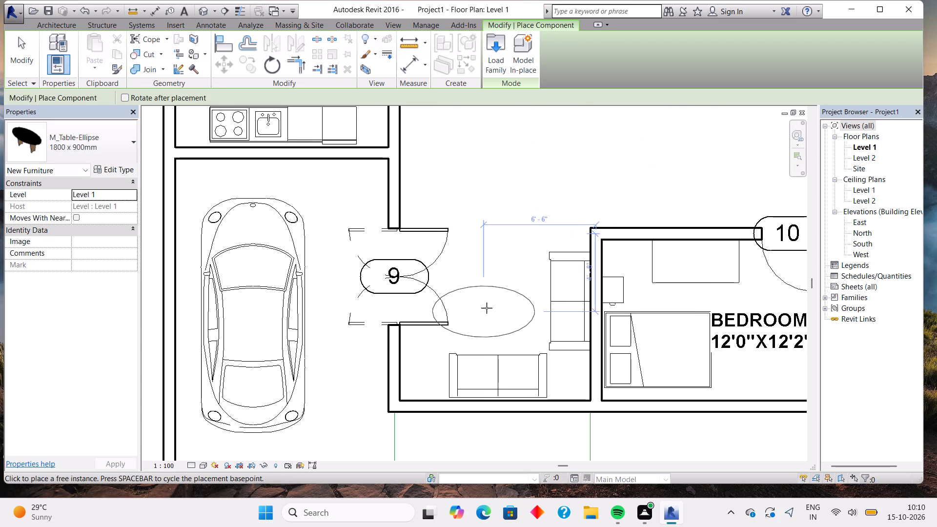
{"action": "key", "text": "space"}
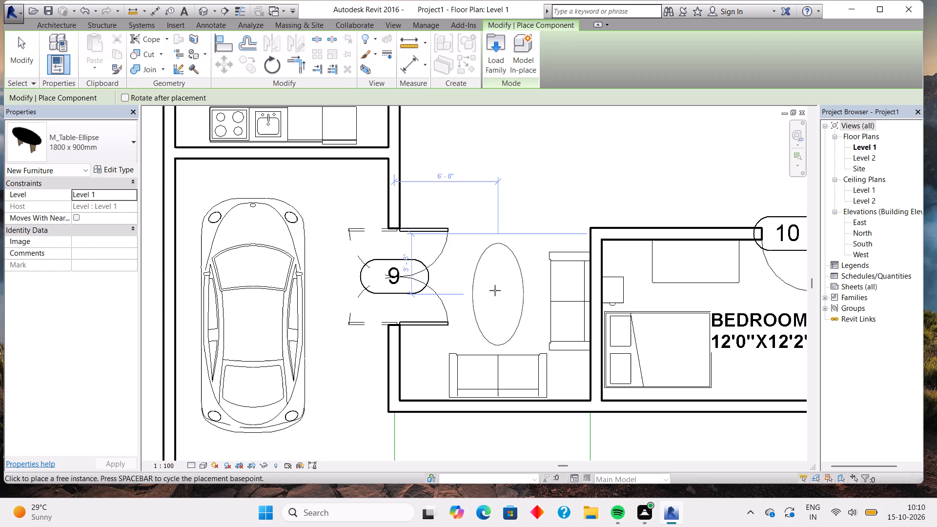
{"action": "left_click", "coordinate": [495, 290]}
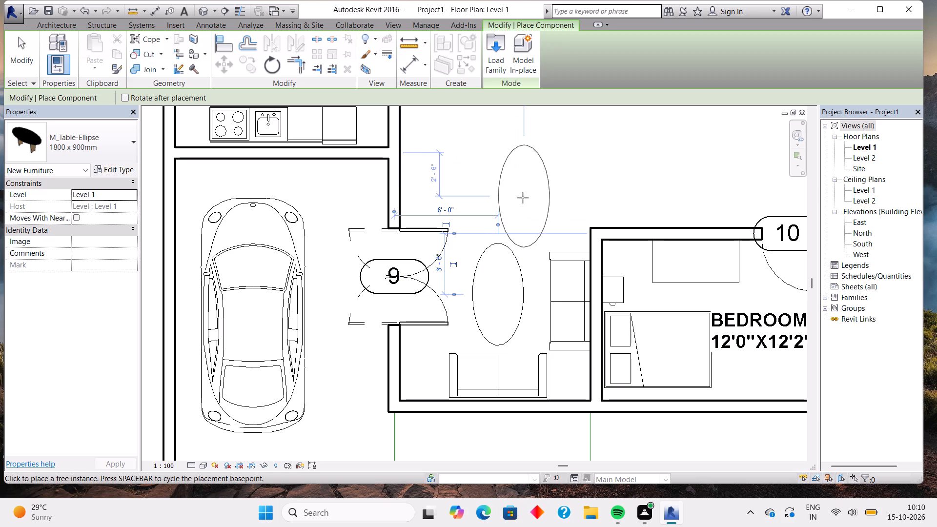
Load the M_Table-Dining Round w Chairs family from the Tables folder of the US Metric furniture library.
{"action": "scroll", "coordinate": [523, 200], "scroll_direction": "down", "scroll_amount": 7}
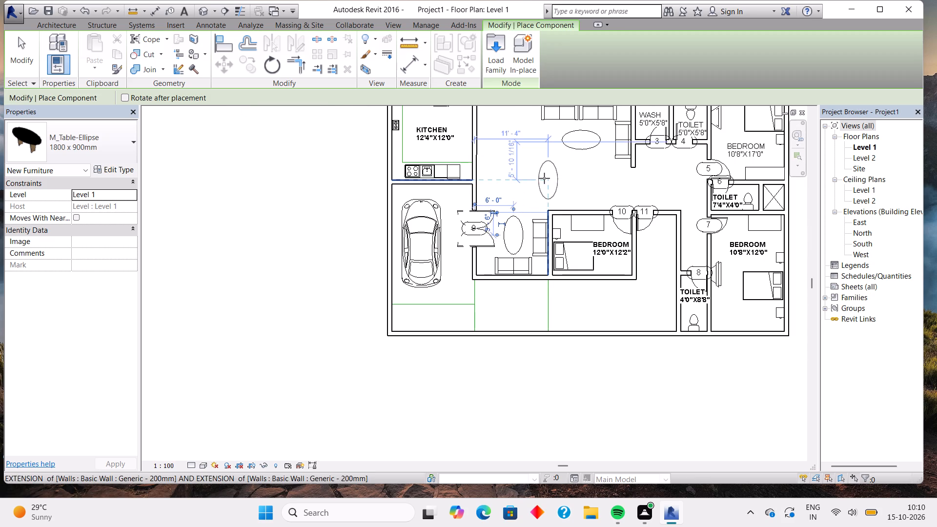
{"action": "middle_click_drag", "start_coordinate": [544, 178], "coordinate": [538, 229]}
{"action": "left_click", "coordinate": [492, 37]}
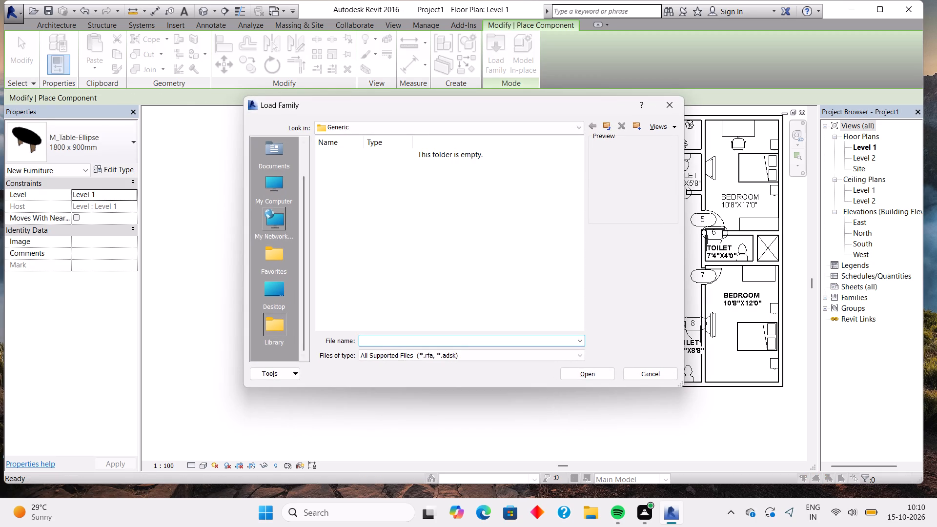
{"action": "double_click", "coordinate": [274, 187]}
{"action": "double_click", "coordinate": [353, 188]}
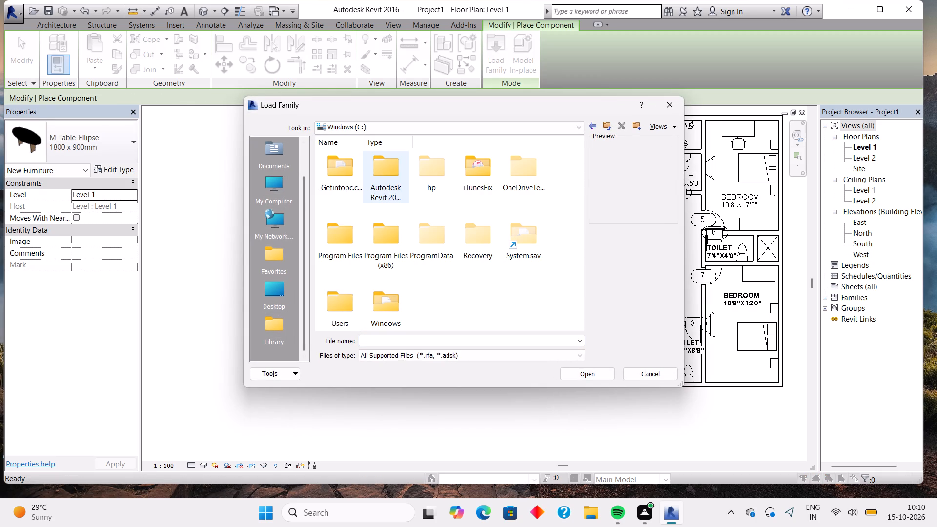
{"action": "double_click", "coordinate": [395, 183]}
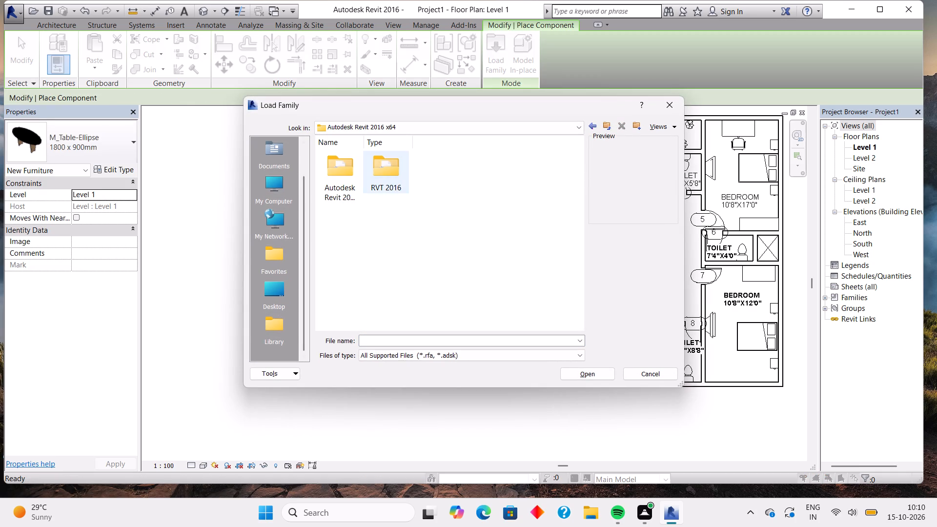
{"action": "double_click", "coordinate": [402, 182]}
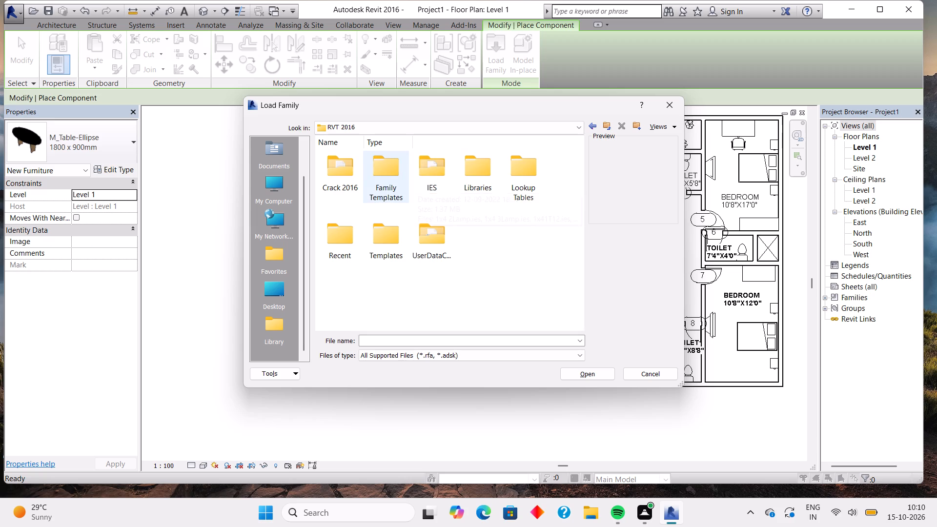
{"action": "double_click", "coordinate": [484, 161]}
{"action": "double_click", "coordinate": [388, 180]}
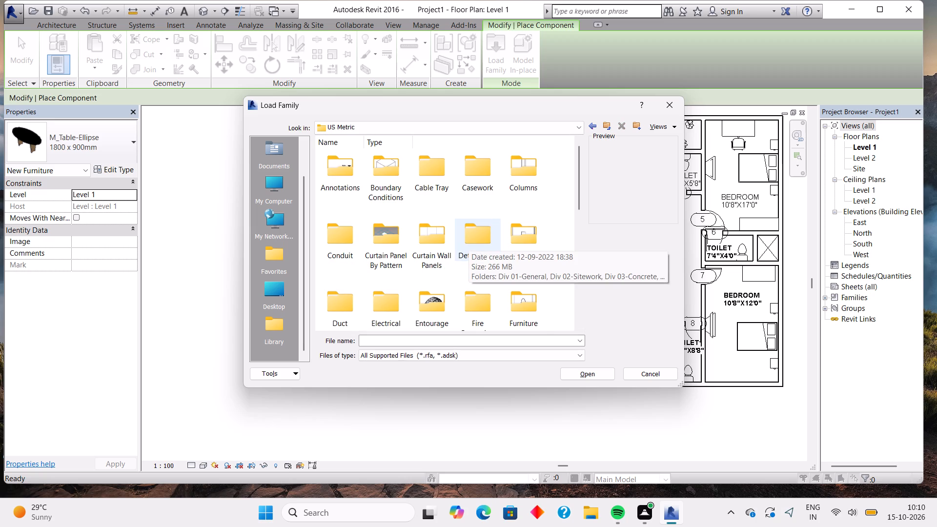
{"action": "double_click", "coordinate": [524, 296]}
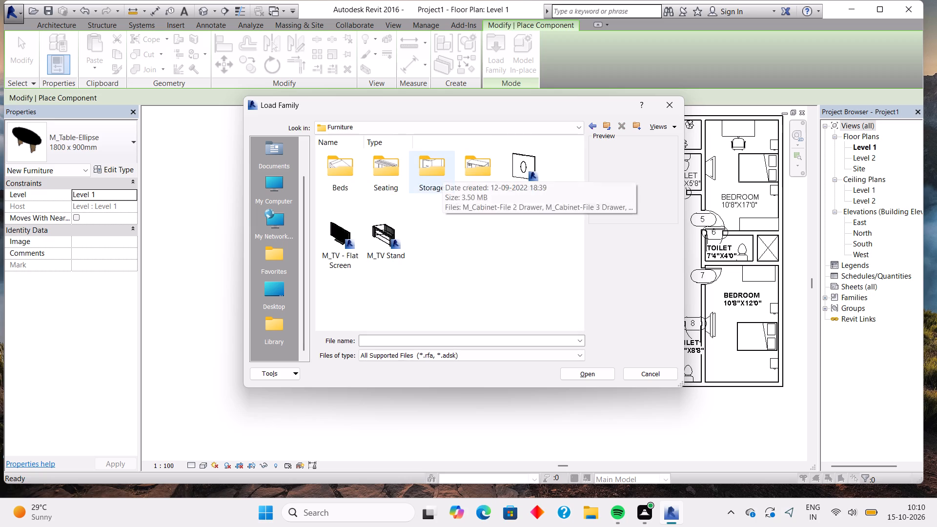
{"action": "double_click", "coordinate": [463, 172]}
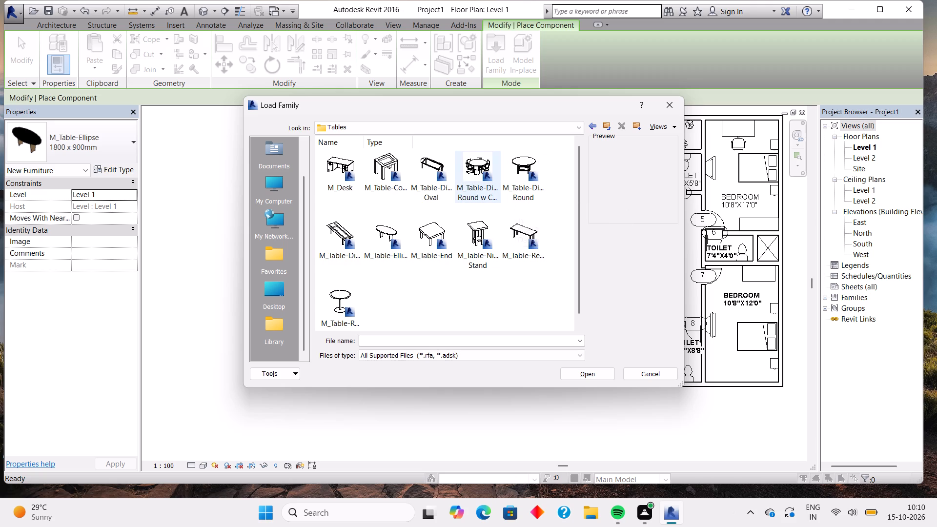
{"action": "double_click", "coordinate": [482, 174]}
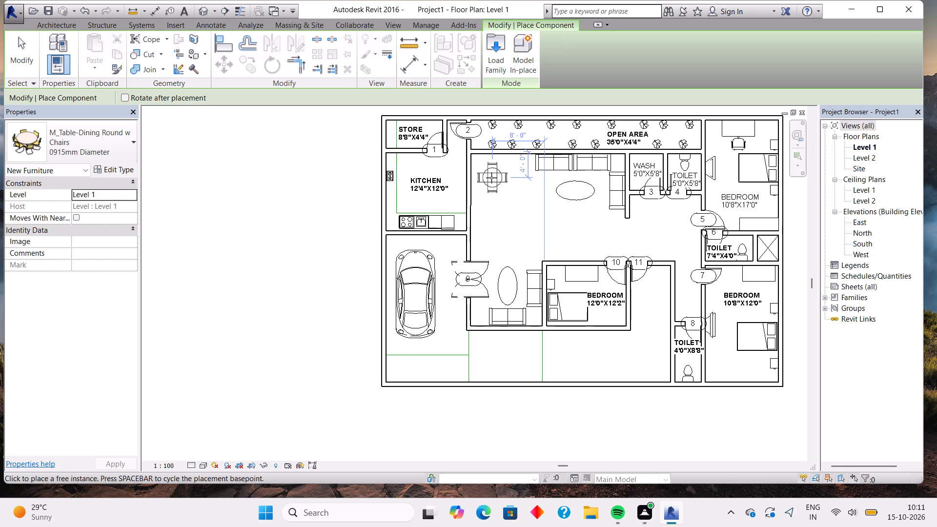
Place a 0915mm Diameter round dining table with chairs in the hall's corner near the kitchen, about 4'-0" from the upper wall.
{"action": "left_click", "coordinate": [491, 178]}
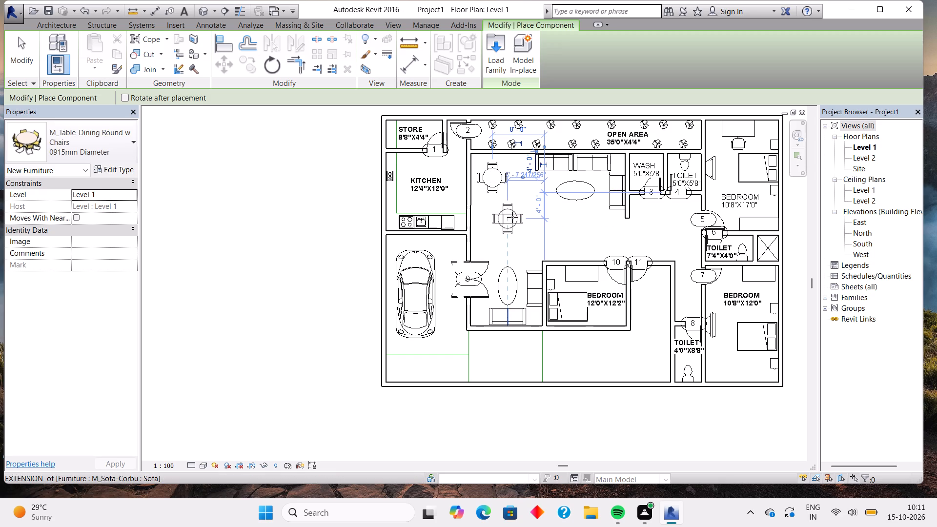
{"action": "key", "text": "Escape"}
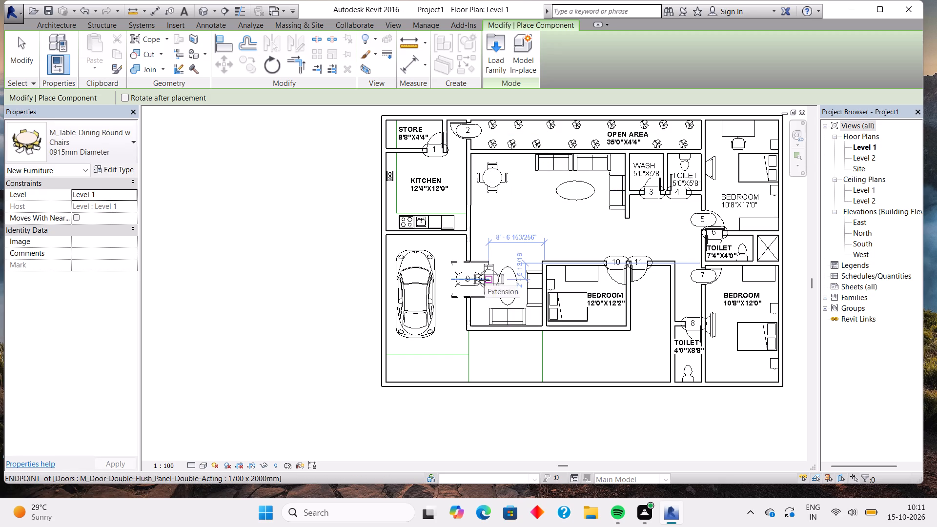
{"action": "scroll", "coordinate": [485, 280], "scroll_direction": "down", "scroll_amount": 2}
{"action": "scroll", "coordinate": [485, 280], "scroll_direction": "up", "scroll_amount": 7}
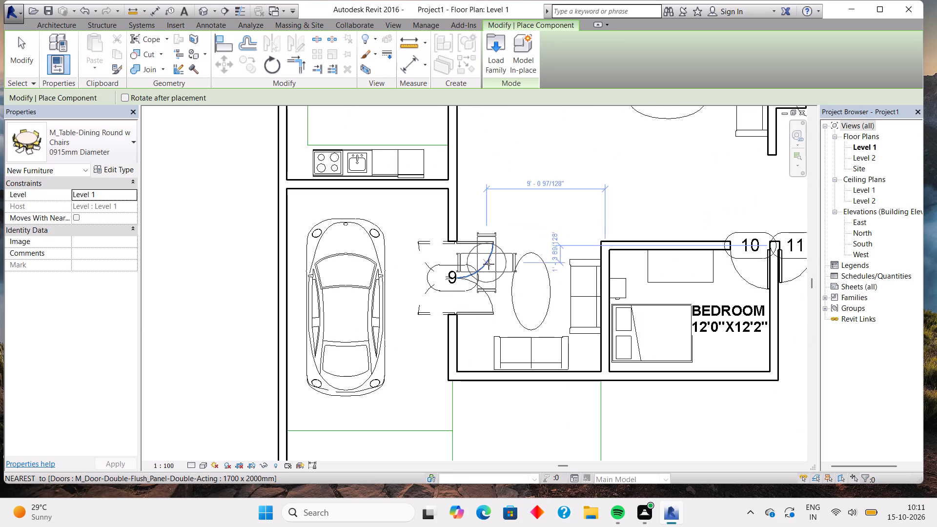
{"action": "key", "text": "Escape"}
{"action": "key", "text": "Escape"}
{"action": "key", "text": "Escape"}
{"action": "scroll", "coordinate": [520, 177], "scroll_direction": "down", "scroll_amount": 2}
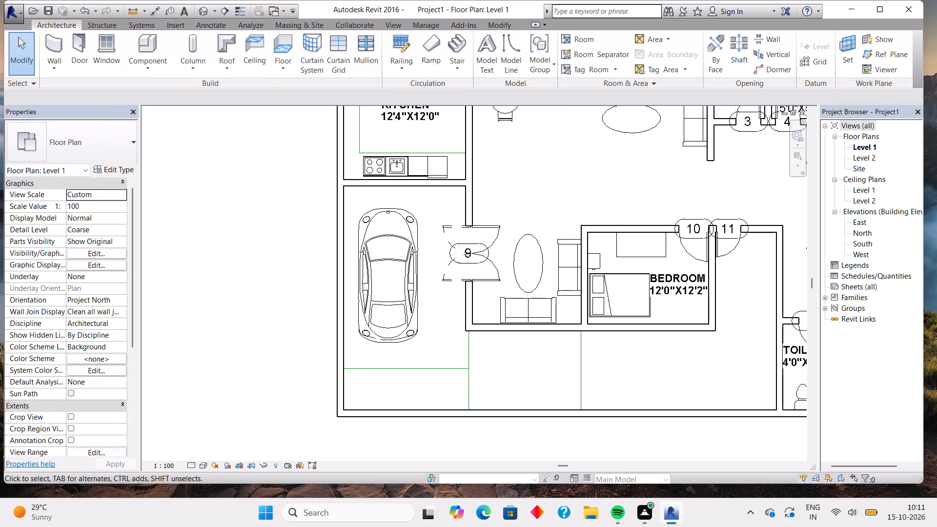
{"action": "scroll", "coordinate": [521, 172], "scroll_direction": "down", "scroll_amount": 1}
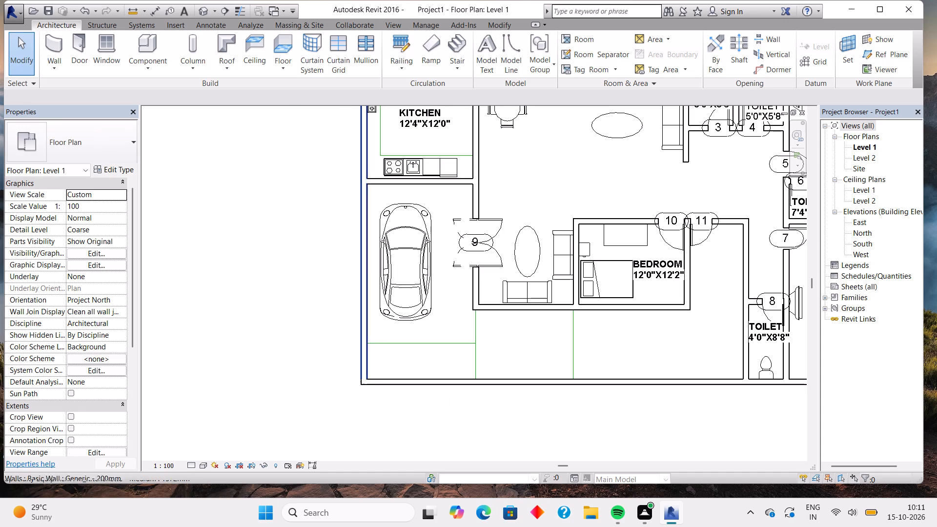
Place an M_TV Stand outside the central bedroom's upper wall, aligned with the hall's horizontal elliptical table, about 8'-0" from the WASH partition.
{"action": "left_click", "coordinate": [140, 38]}
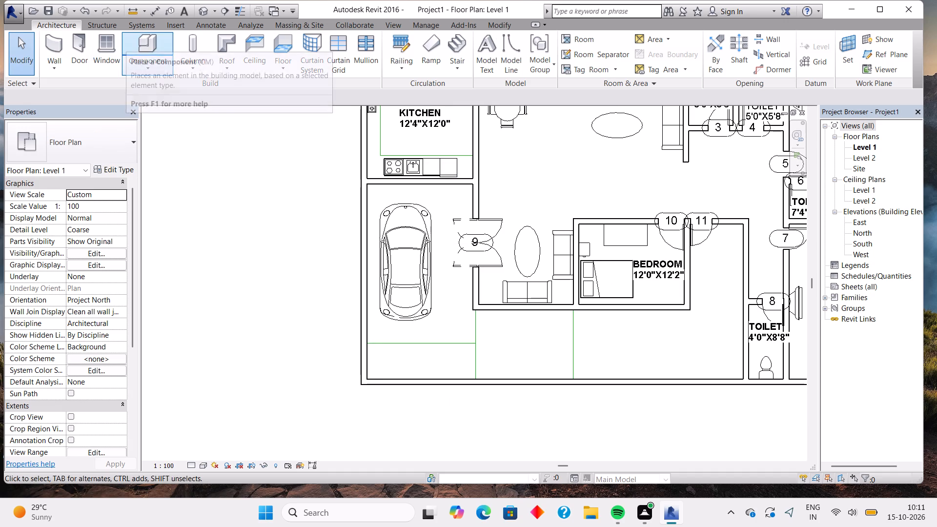
{"action": "left_click", "coordinate": [73, 149]}
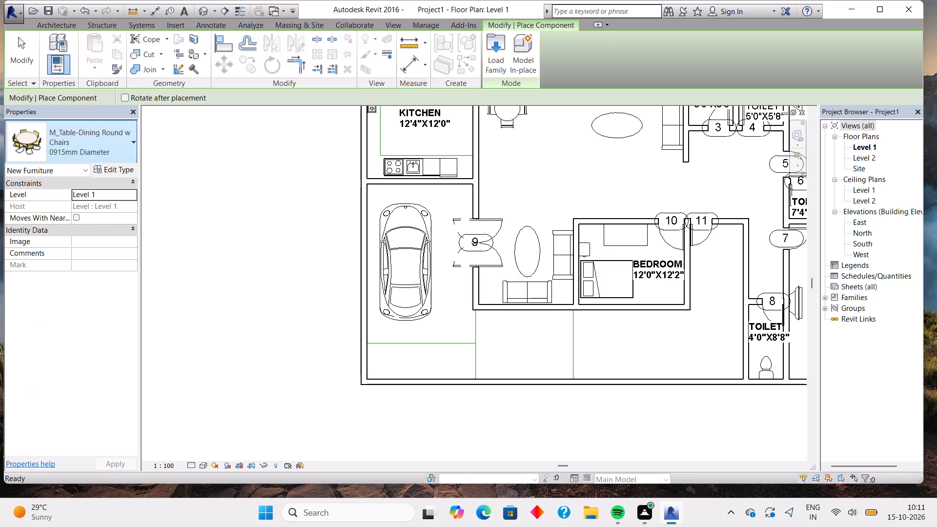
{"action": "left_click", "coordinate": [73, 149]}
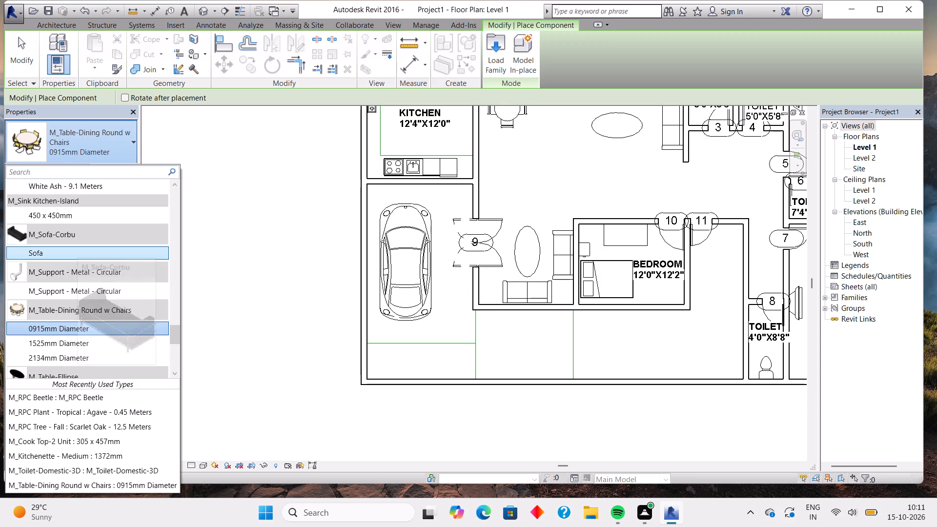
{"action": "scroll", "coordinate": [77, 249], "scroll_direction": "down", "scroll_amount": 2}
{"action": "scroll", "coordinate": [77, 249], "scroll_direction": "up", "scroll_amount": 5}
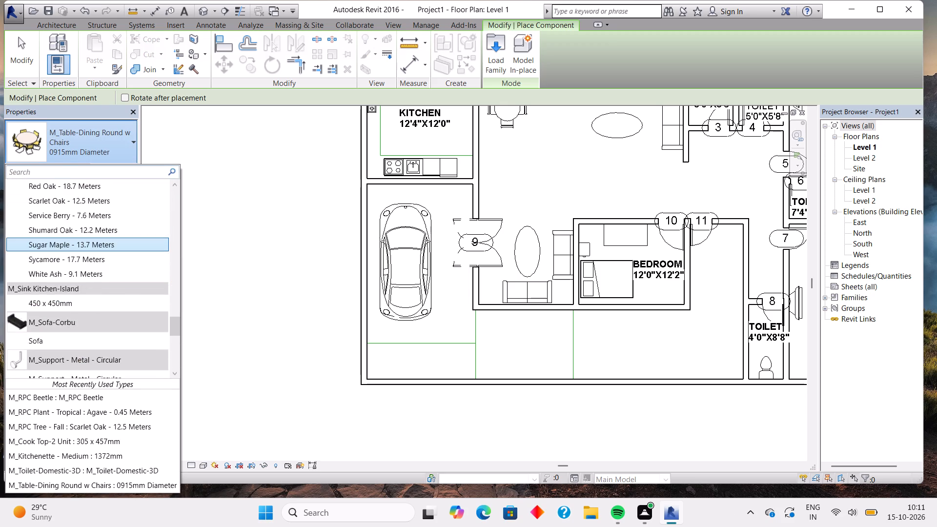
{"action": "scroll", "coordinate": [77, 249], "scroll_direction": "up", "scroll_amount": 19}
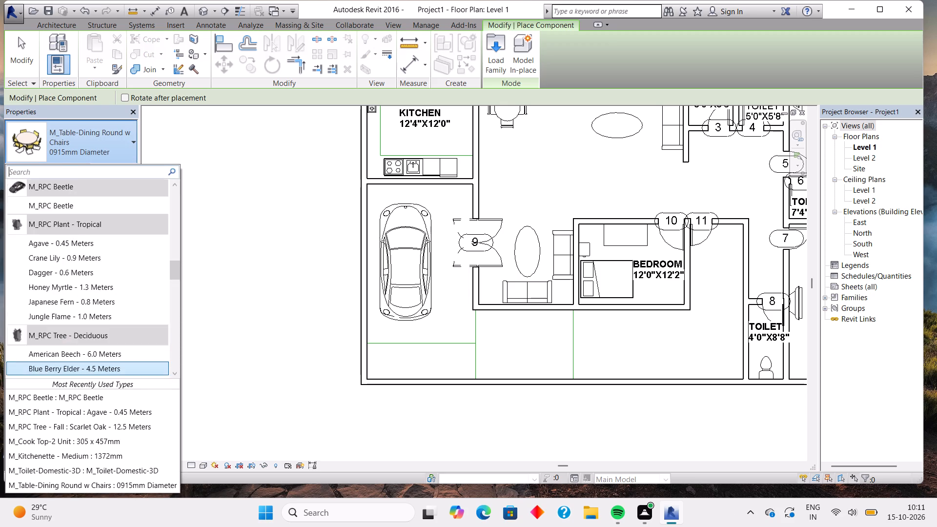
{"action": "scroll", "coordinate": [77, 249], "scroll_direction": "up", "scroll_amount": 20}
{"action": "scroll", "coordinate": [77, 249], "scroll_direction": "up", "scroll_amount": 1}
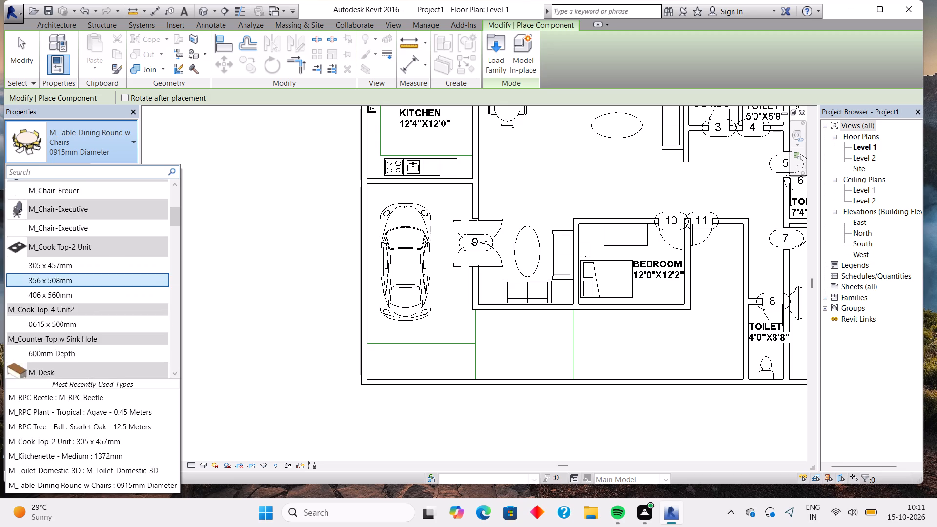
{"action": "scroll", "coordinate": [77, 249], "scroll_direction": "up", "scroll_amount": 12}
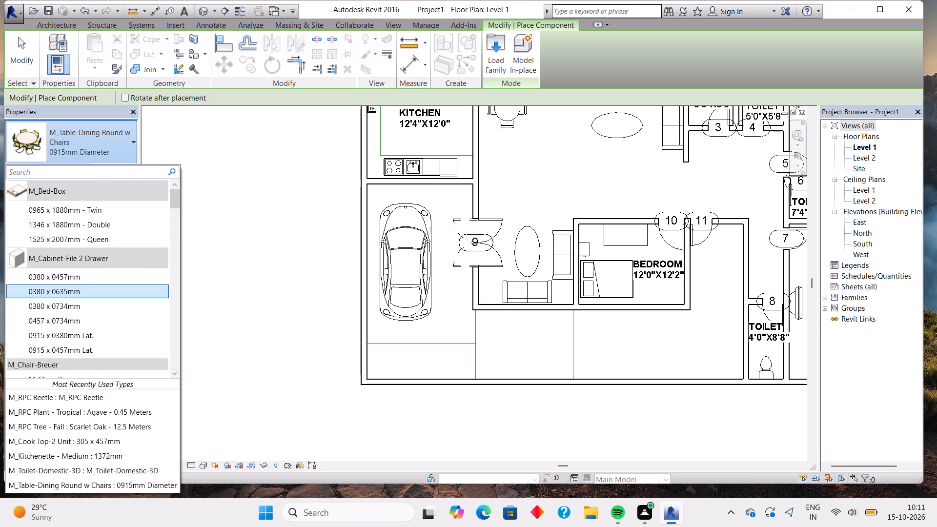
{"action": "scroll", "coordinate": [77, 249], "scroll_direction": "down", "scroll_amount": 5}
{"action": "scroll", "coordinate": [77, 249], "scroll_direction": "down", "scroll_amount": 20}
{"action": "scroll", "coordinate": [77, 249], "scroll_direction": "down", "scroll_amount": 7}
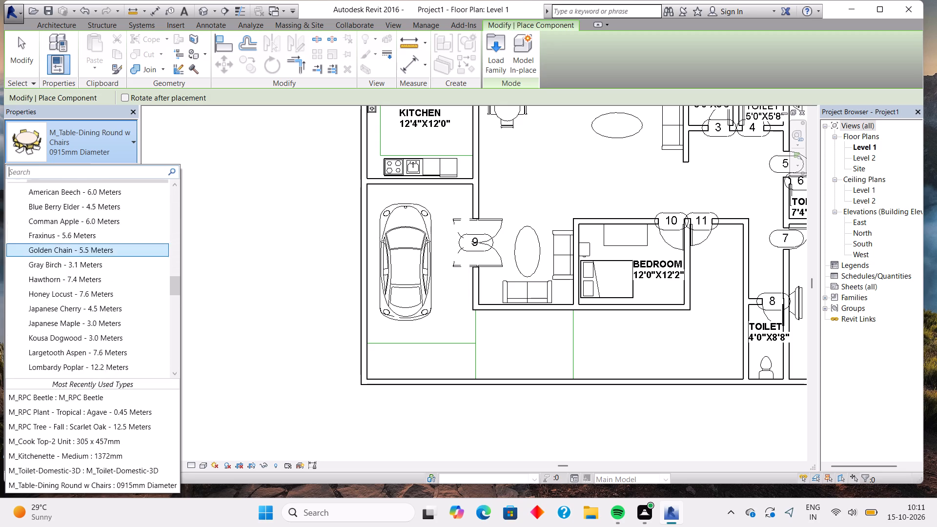
{"action": "scroll", "coordinate": [77, 249], "scroll_direction": "down", "scroll_amount": 20}
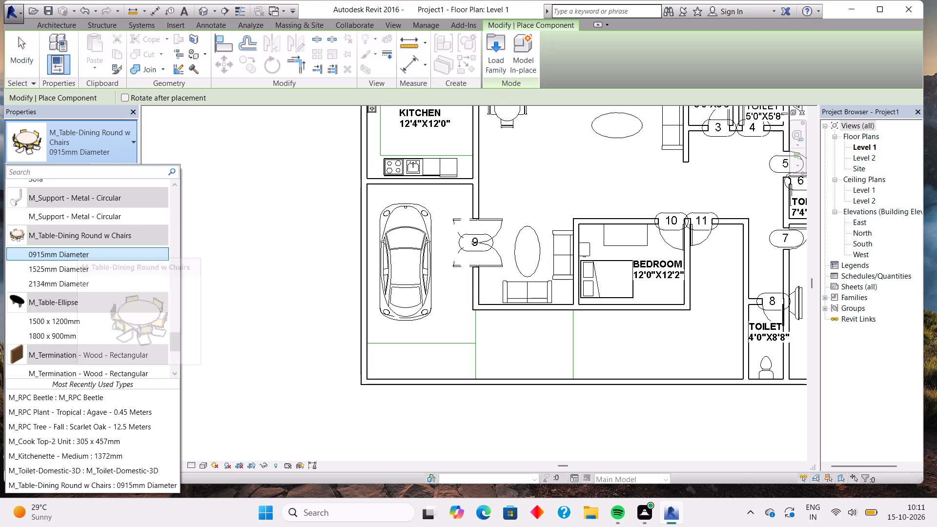
{"action": "scroll", "coordinate": [77, 249], "scroll_direction": "down", "scroll_amount": 6}
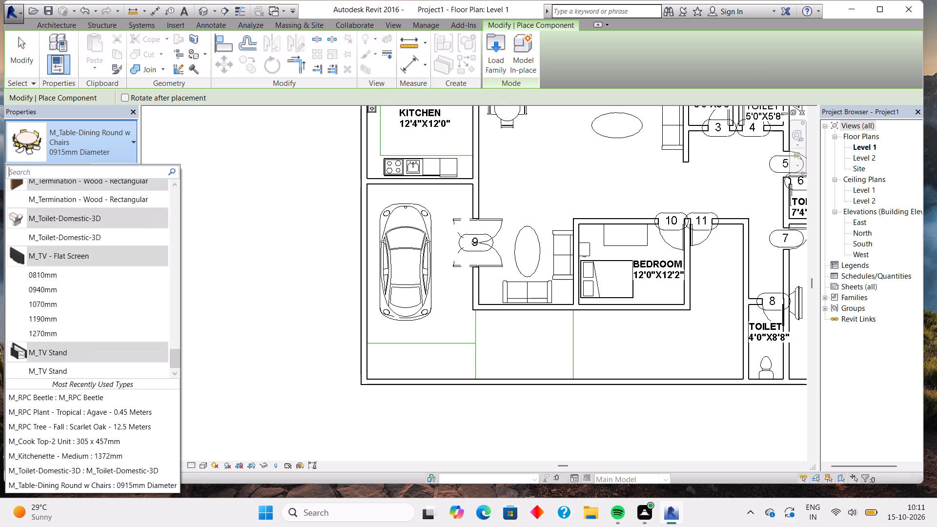
{"action": "scroll", "coordinate": [77, 249], "scroll_direction": "down", "scroll_amount": 2}
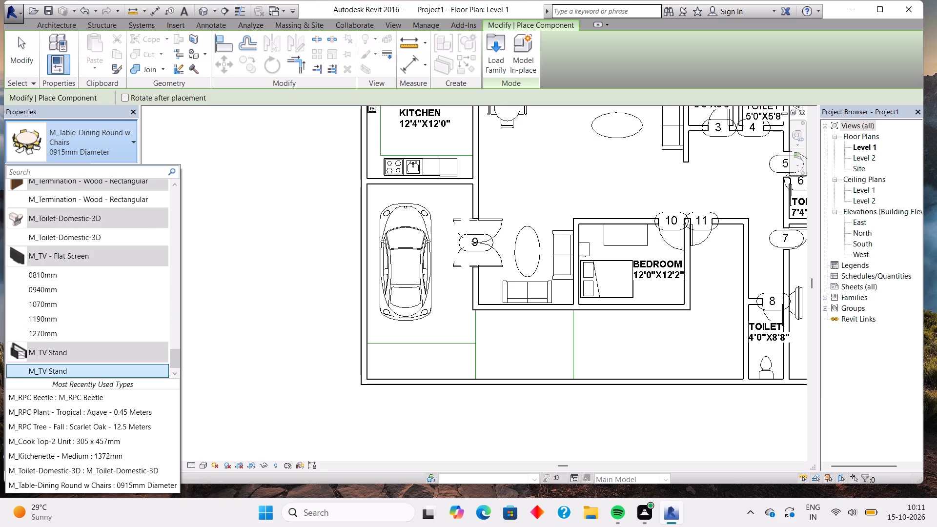
{"action": "left_click", "coordinate": [81, 372]}
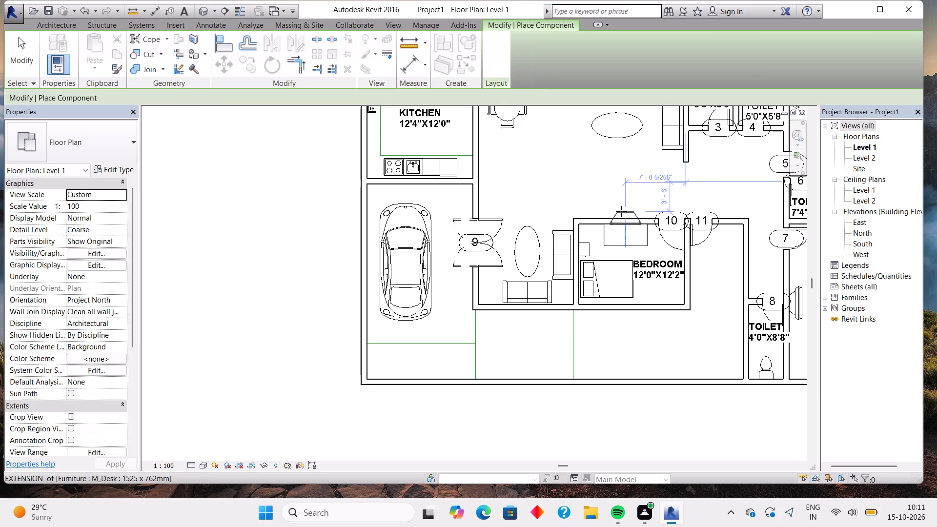
{"action": "left_click", "coordinate": [619, 203]}
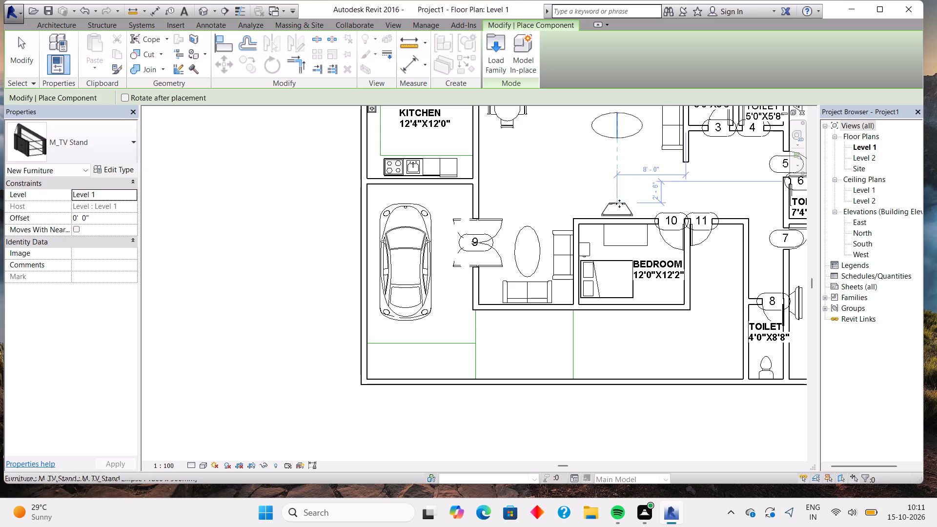
Place a 1190mm M_TV - Flat Screen, rotated 180 degrees, centred on the new TV stand.
{"action": "left_click", "coordinate": [123, 146]}
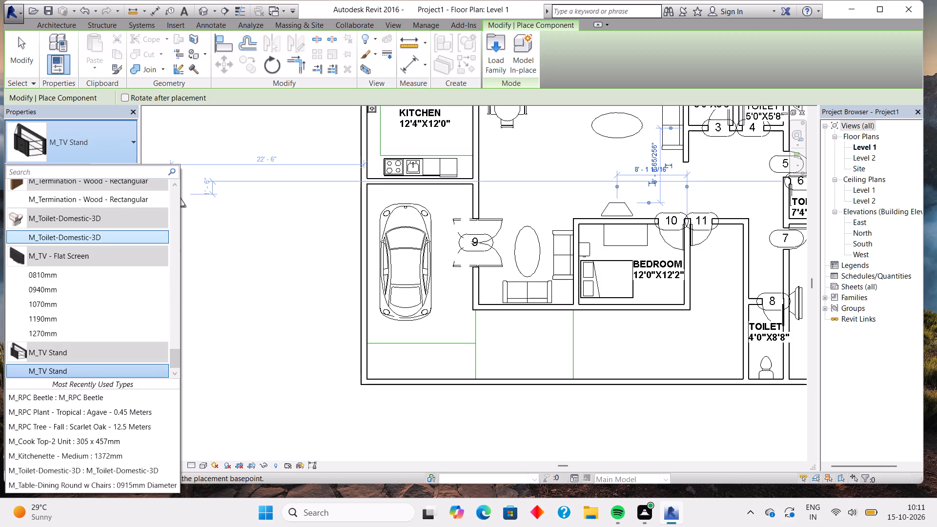
{"action": "left_click", "coordinate": [51, 318]}
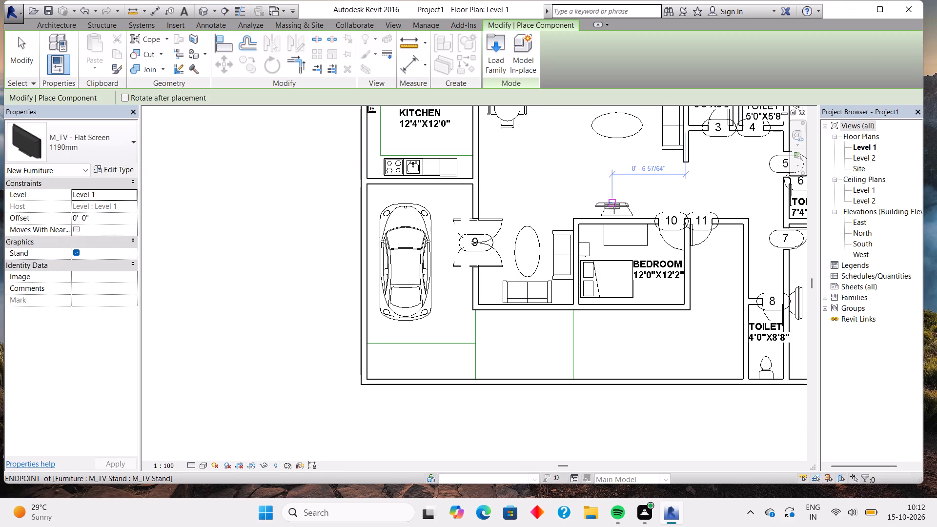
{"action": "key", "text": "space"}
{"action": "key", "text": "space"}
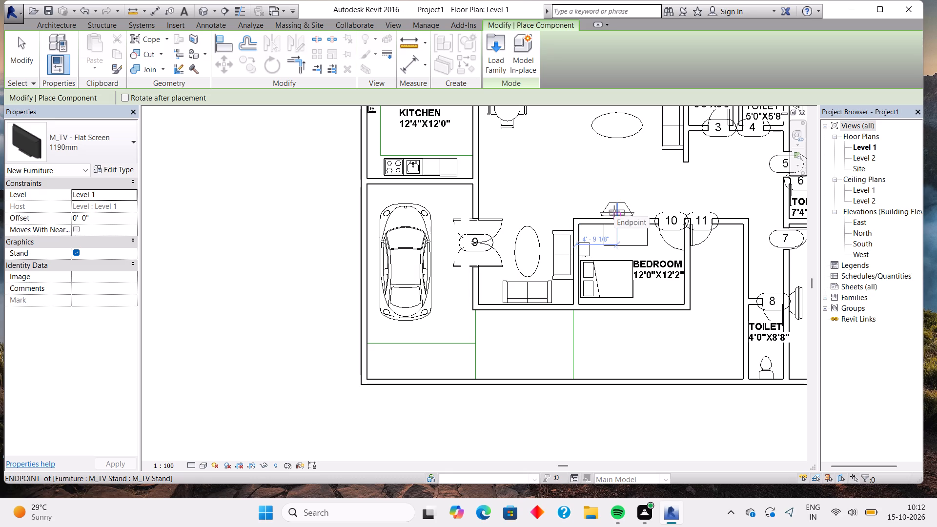
{"action": "left_click", "coordinate": [614, 210]}
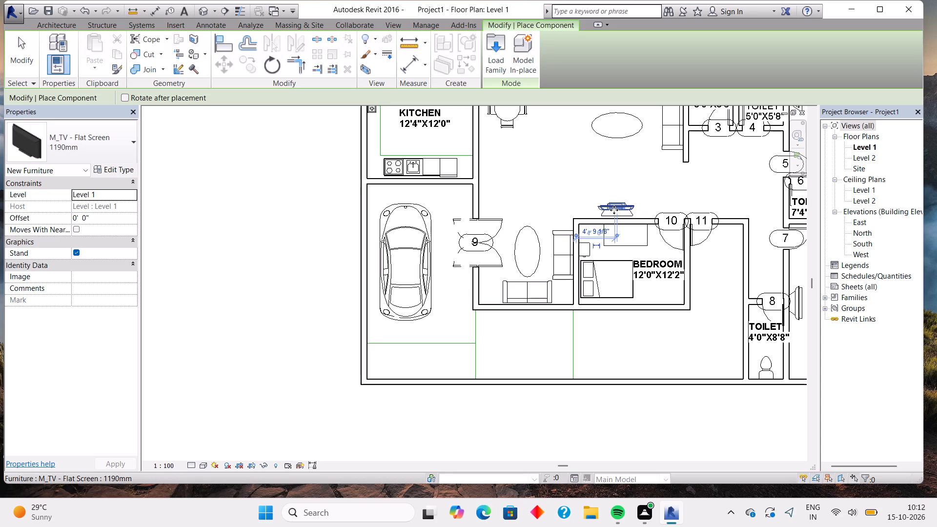
{"action": "key", "text": "Escape"}
{"action": "key", "text": "Escape"}
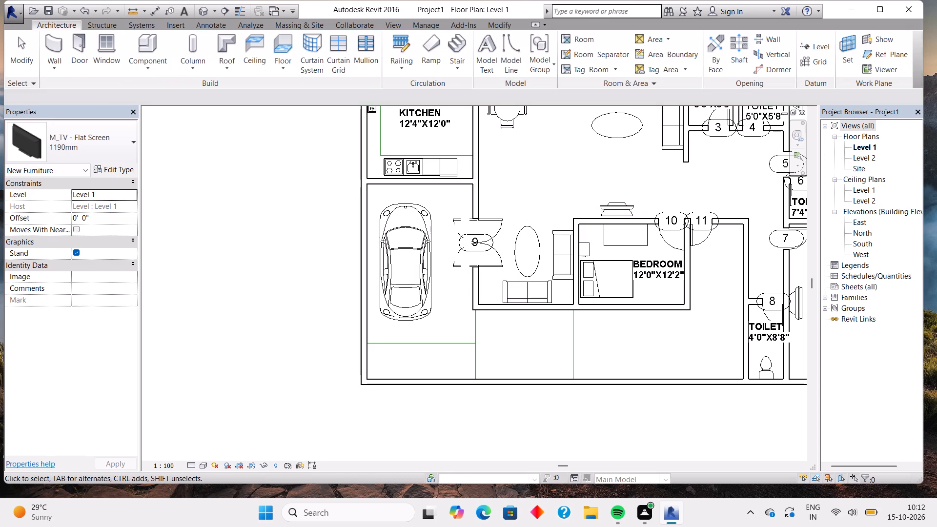
Add a two-line 2.5mm Arial text label LIVING HALL, 12'4"X12'0" between the horizontal elliptical table and the TV stand below it.
{"action": "scroll", "coordinate": [529, 158], "scroll_direction": "down", "scroll_amount": 4}
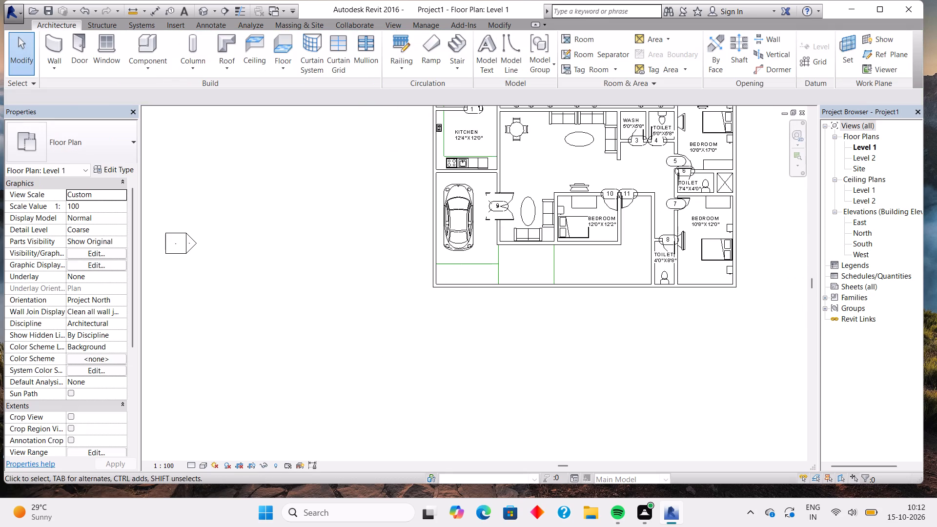
{"action": "middle_click_drag", "start_coordinate": [535, 173], "coordinate": [529, 207]}
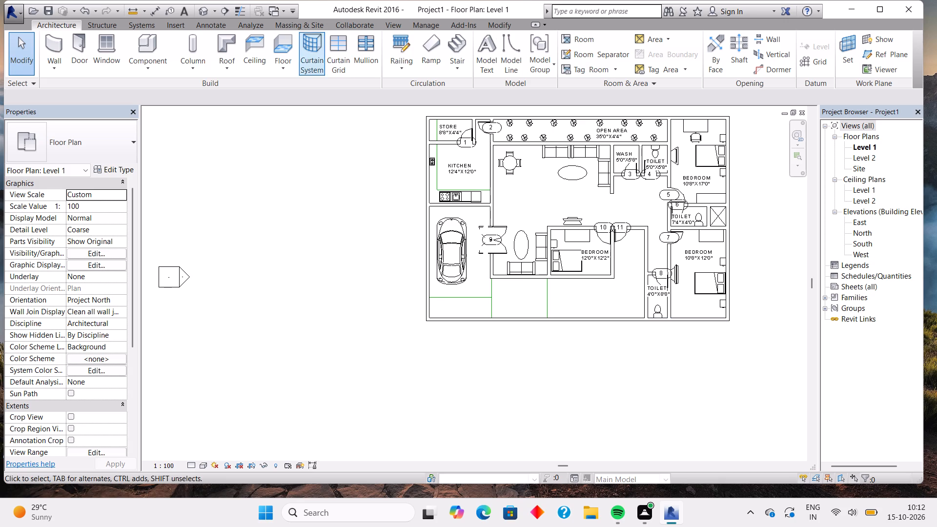
{"action": "left_click", "coordinate": [220, 20]}
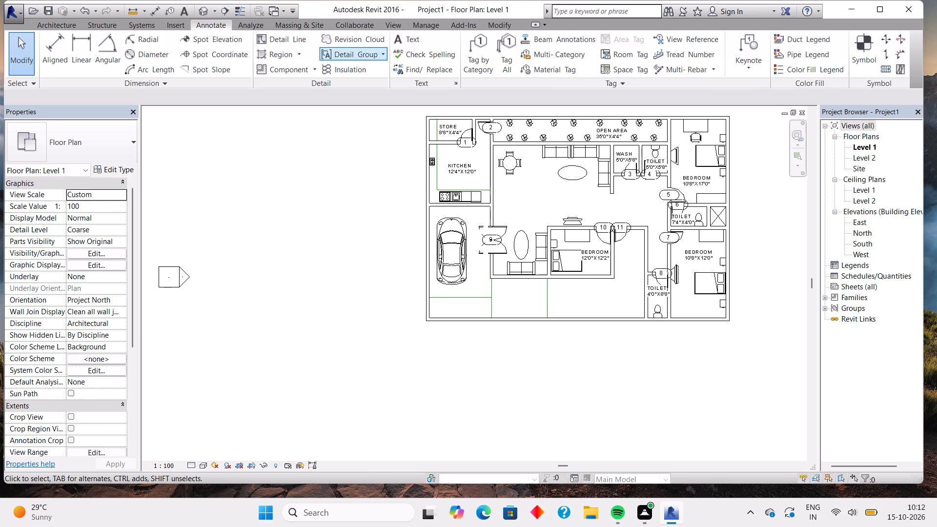
{"action": "left_click", "coordinate": [394, 38]}
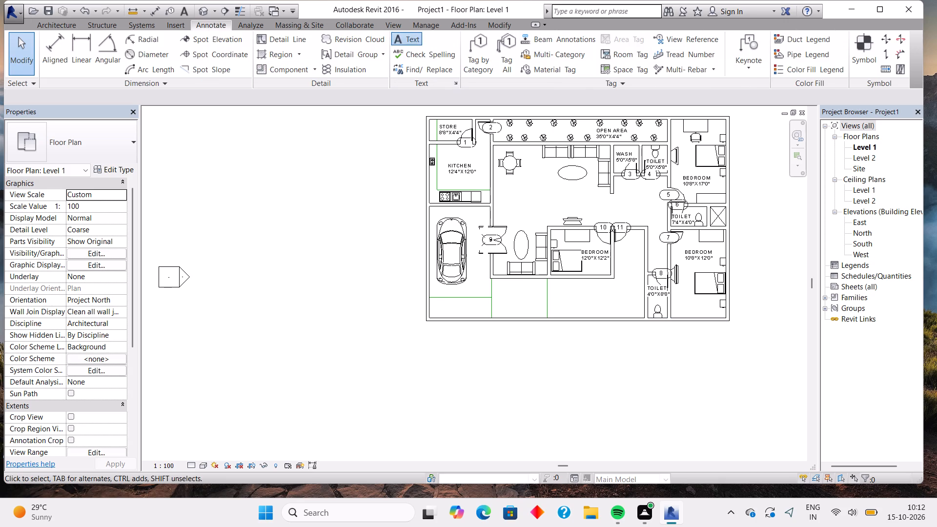
{"action": "left_click", "coordinate": [551, 301]}
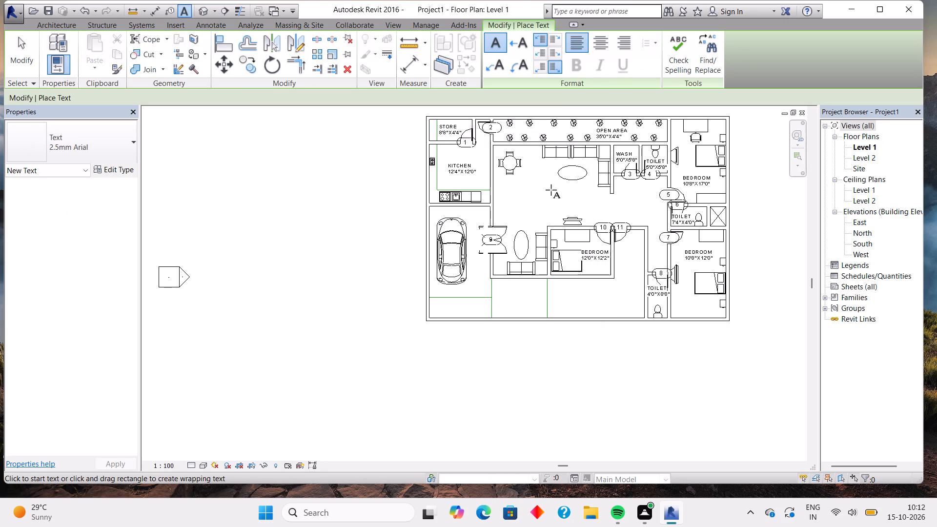
{"action": "left_click", "coordinate": [556, 189]}
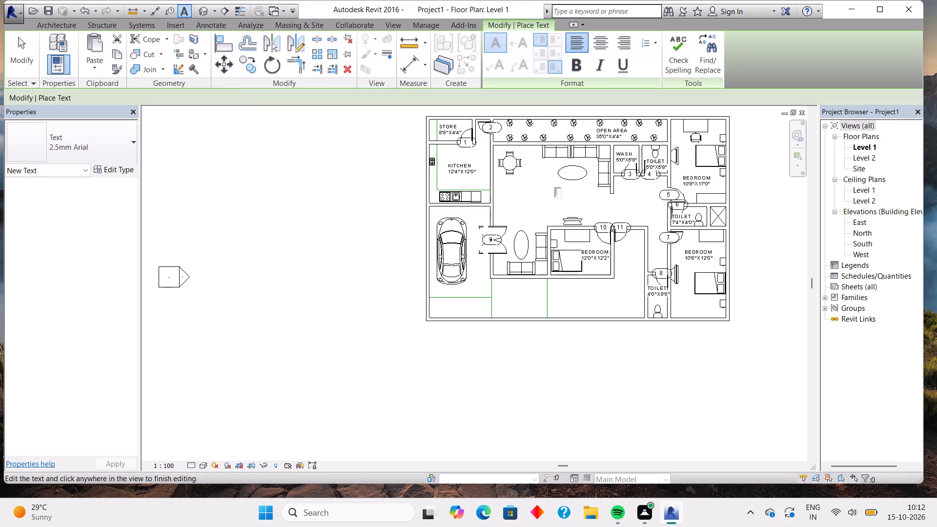
{"action": "key", "text": "l"}
{"action": "key", "text": "BackSpace"}
{"action": "left_click", "coordinate": [572, 66]}
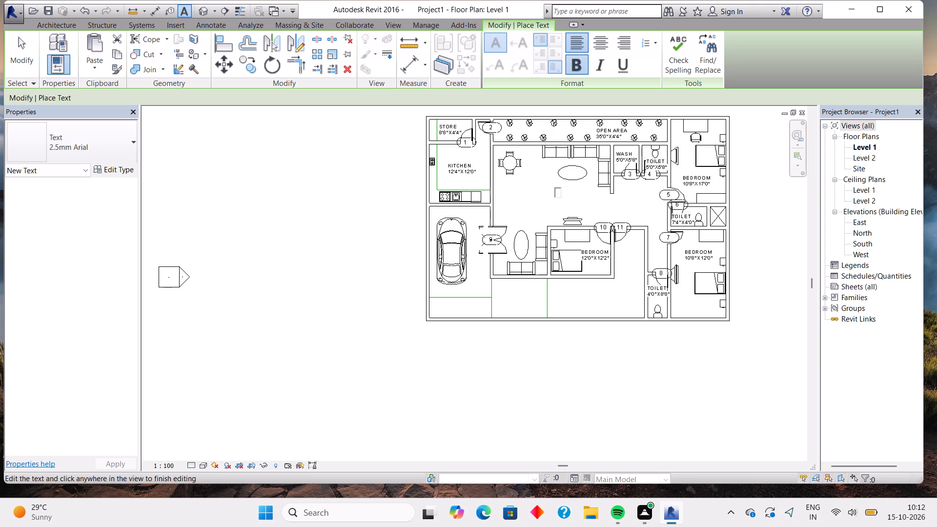
{"action": "scroll", "coordinate": [582, 186], "scroll_direction": "up", "scroll_amount": 6}
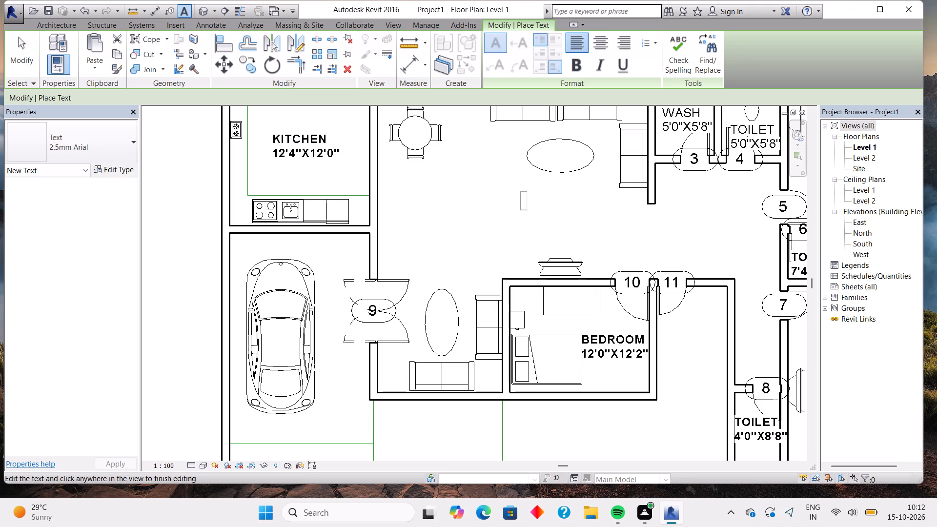
{"action": "type", "text": "LIVING"}
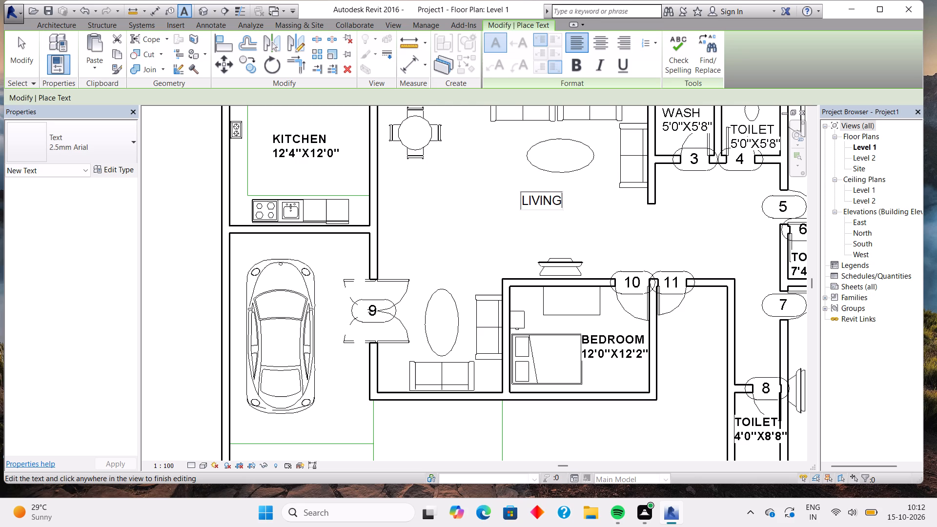
{"action": "key", "text": "space"}
{"action": "type", "text": "HALL"}
{"action": "key", "text": "Return"}
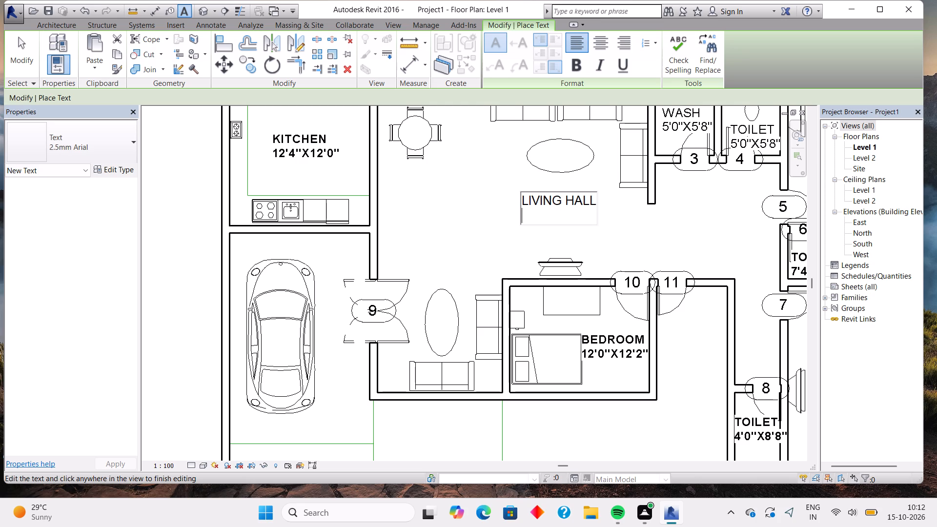
{"action": "type", "text": "12'4"}
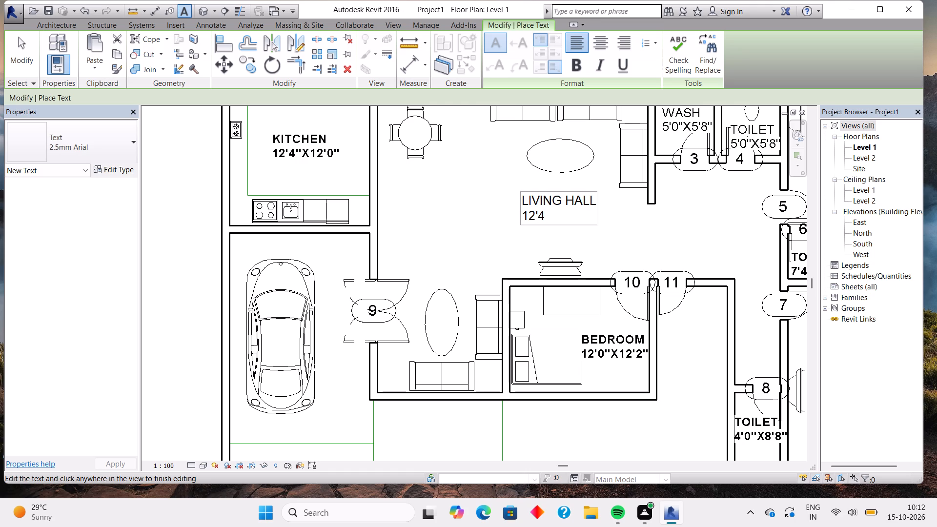
{"action": "key", "text": "shift+quotedbl"}
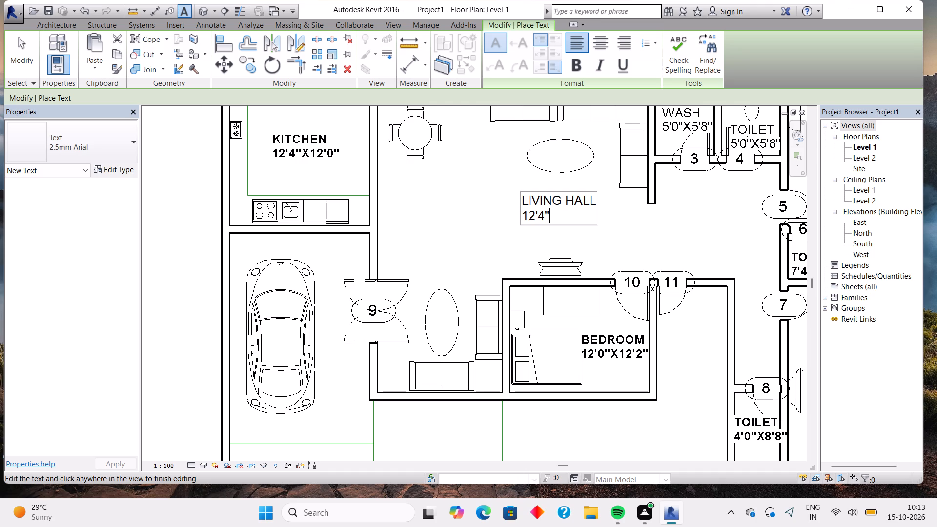
{"action": "key", "text": "x"}
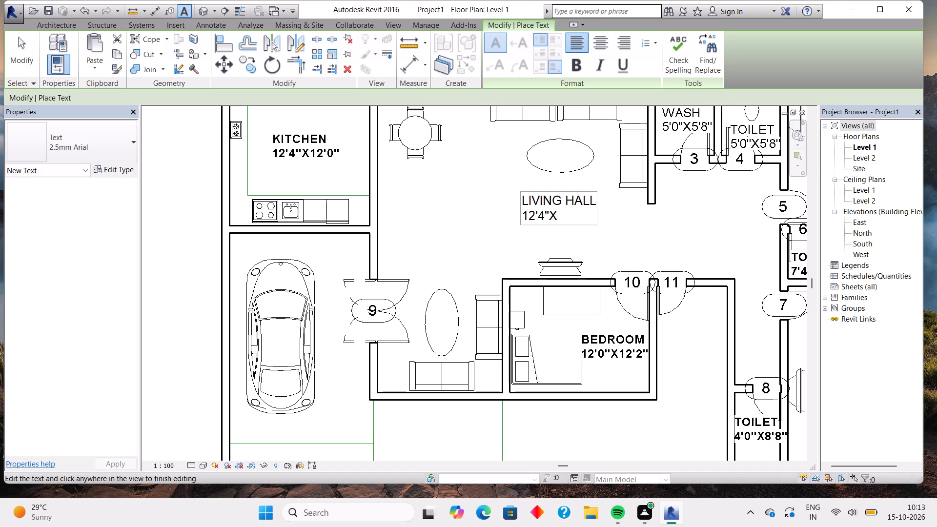
{"action": "type", "text": "12'"}
{"action": "key", "text": "0"}
{"action": "key", "text": "shift+quotedbl"}
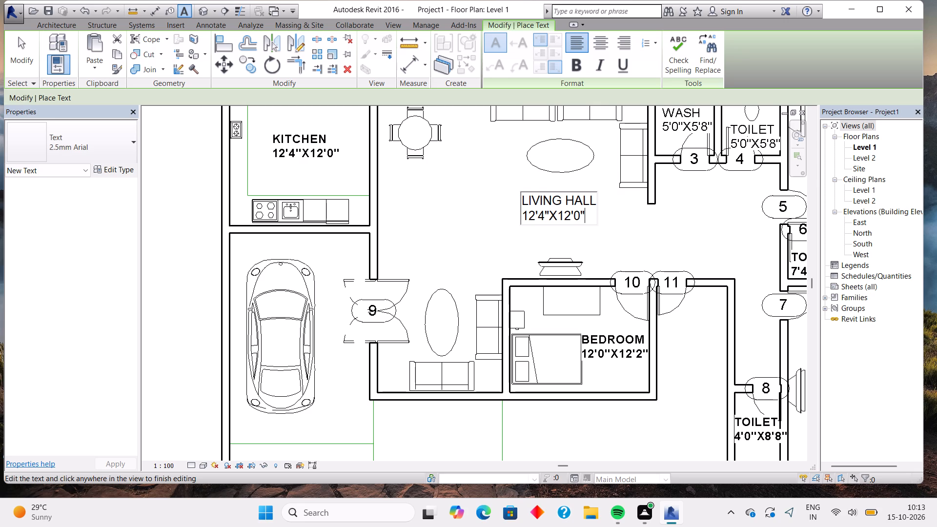
{"action": "left_click", "coordinate": [594, 242]}
{"action": "left_click", "coordinate": [594, 242]}
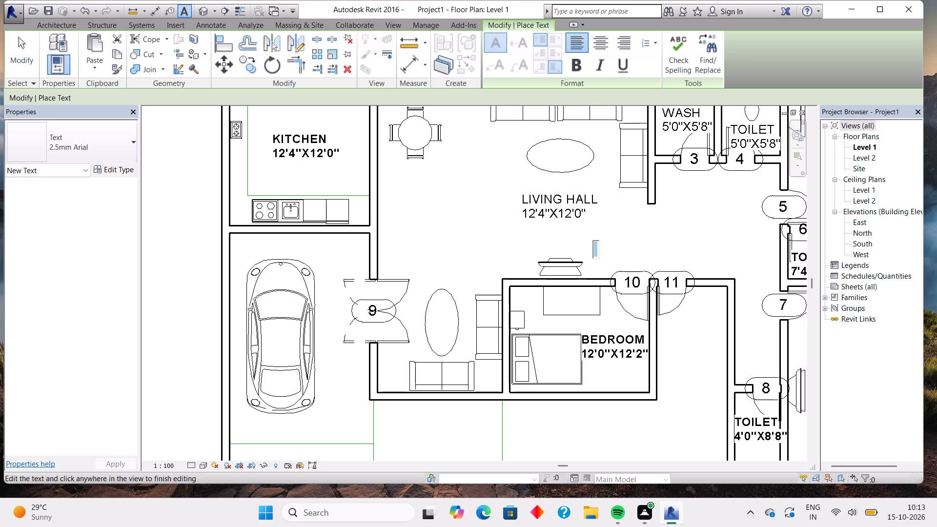
{"action": "key", "text": "Escape"}
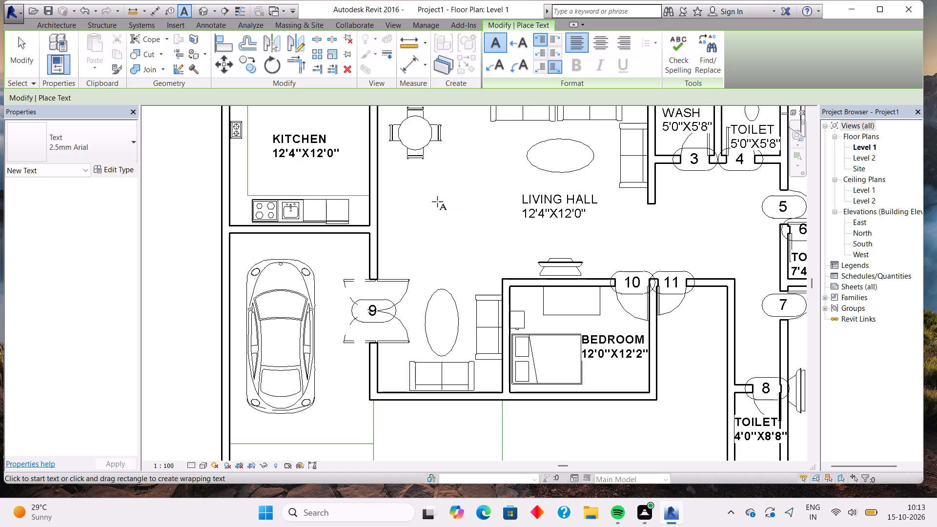
Add a bold two-line text label DRAWING HALL, 12'4"X24'6" in the hall just above the vertical elliptical table near door 9.
{"action": "double_click", "coordinate": [418, 203]}
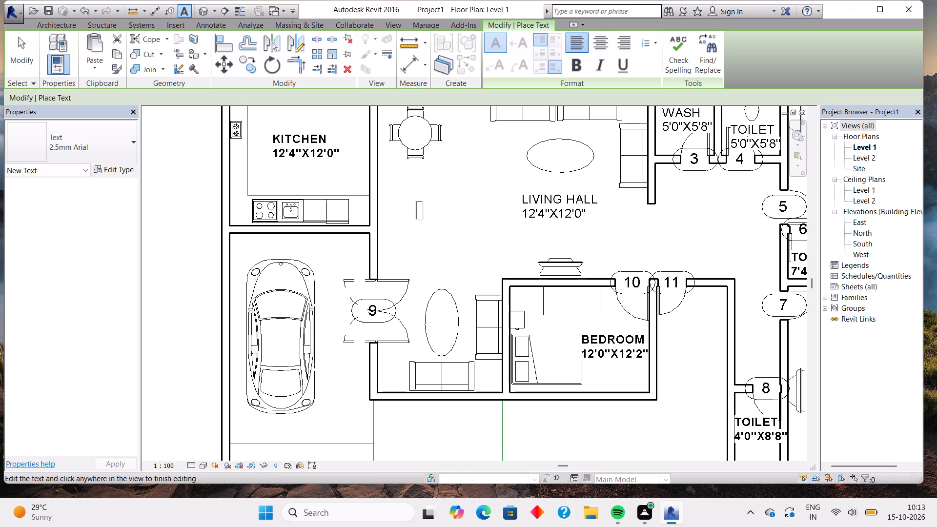
{"action": "key", "text": "Escape"}
{"action": "double_click", "coordinate": [414, 238]}
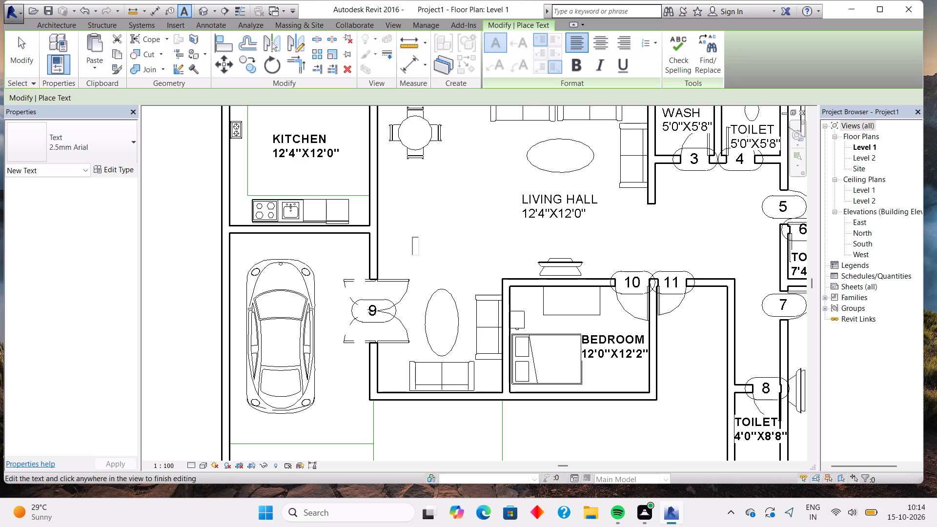
{"action": "left_click", "coordinate": [572, 55]}
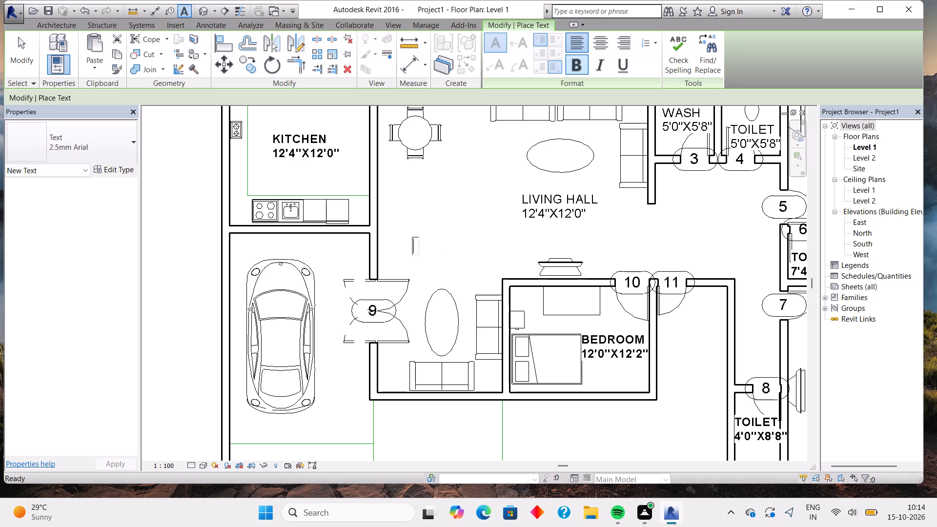
{"action": "type", "text": "DRAWING"}
{"action": "key", "text": "space"}
{"action": "key", "text": "r"}
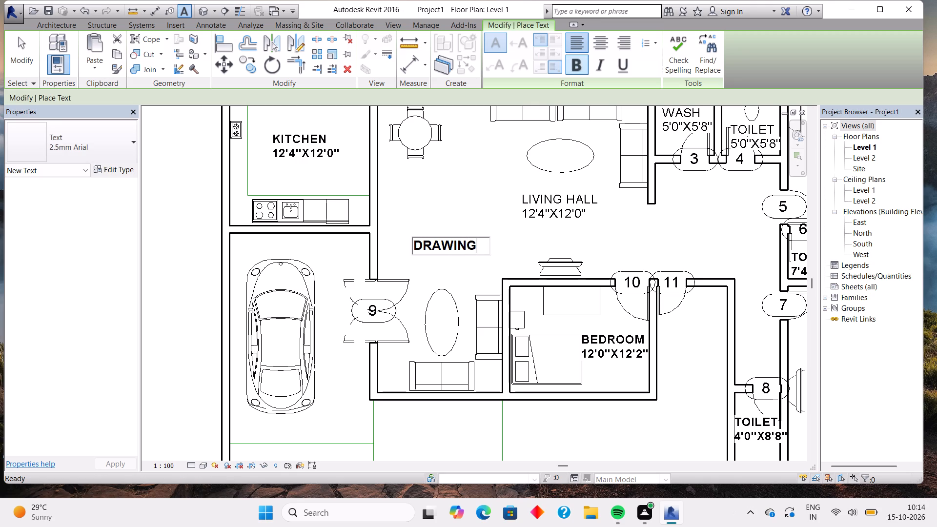
{"action": "key", "text": "BackSpace"}
{"action": "type", "text": "HALL"}
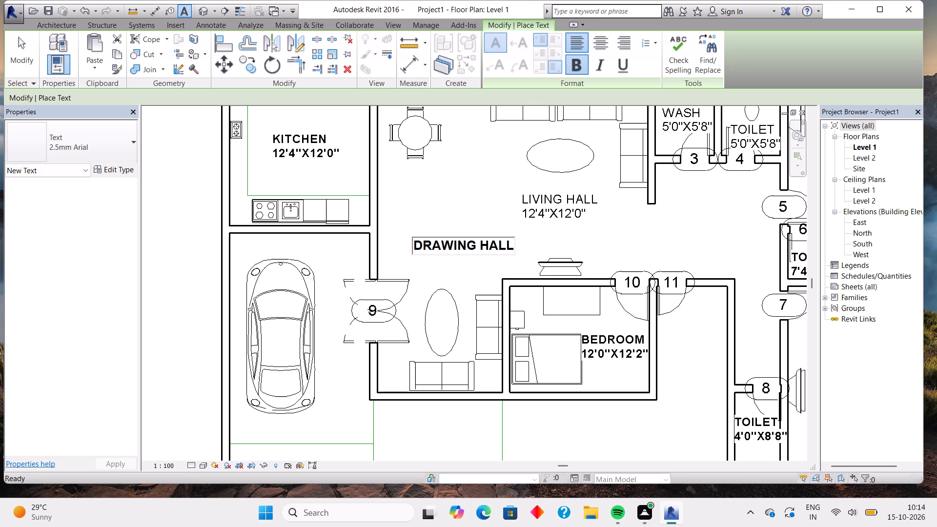
{"action": "key", "text": "Return"}
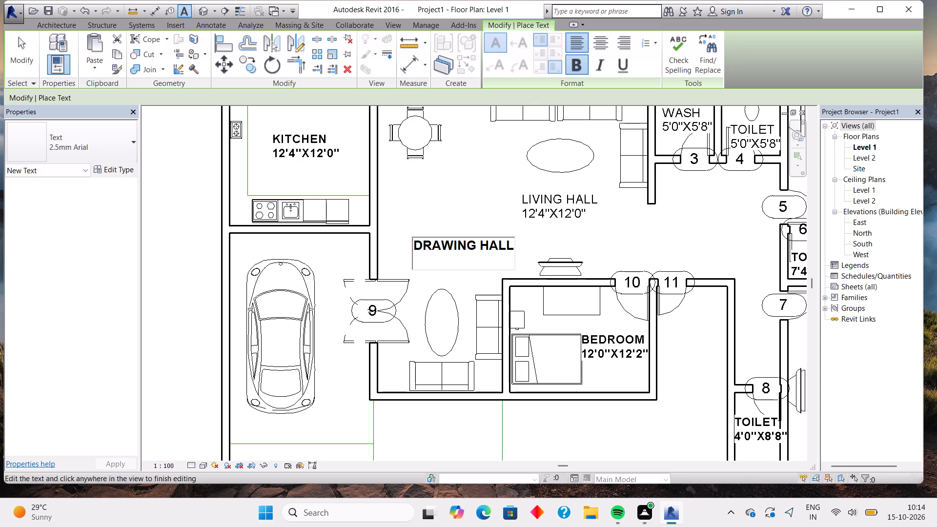
{"action": "type", "text": "12'54"}
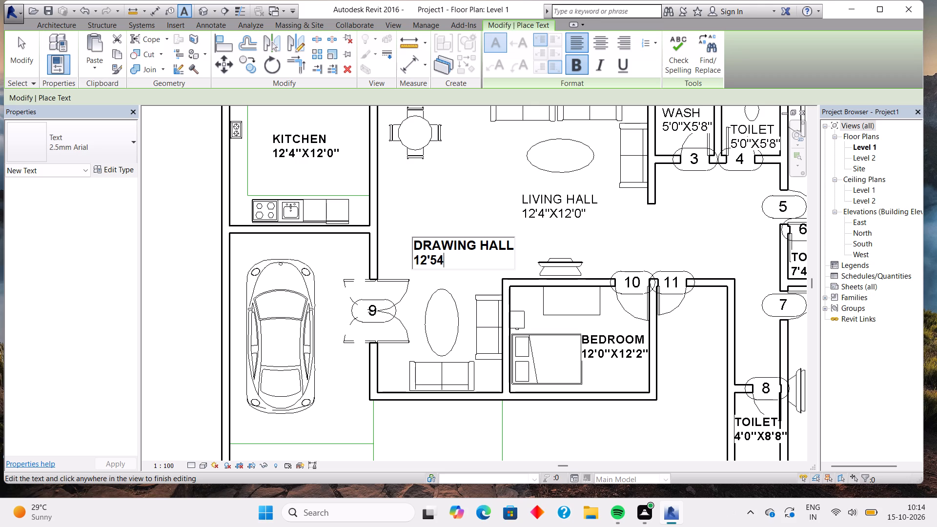
{"action": "key", "text": "BackSpace"}
{"action": "key", "text": "BackSpace"}
{"action": "key", "text": "4"}
{"action": "key", "text": "shift+quotedbl"}
{"action": "key", "text": "x"}
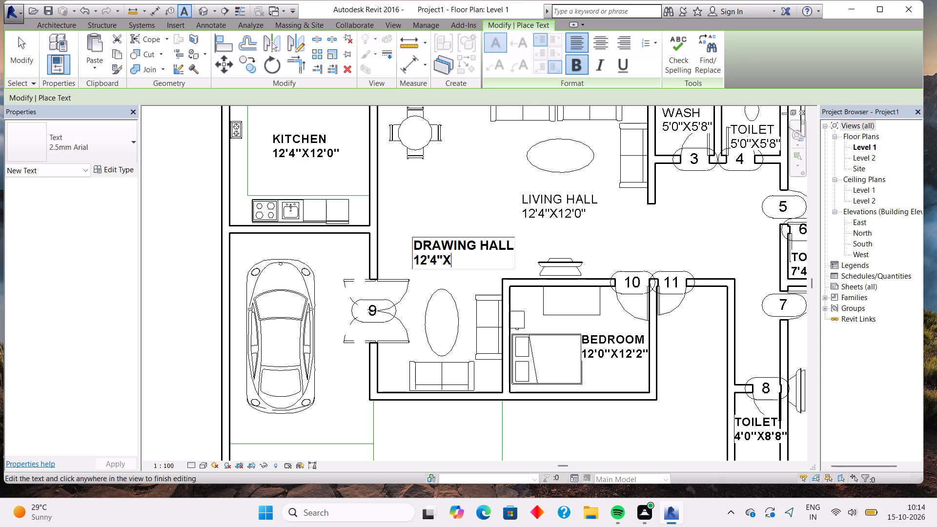
{"action": "type", "text": "24"}
{"action": "key", "text": "apostrophe"}
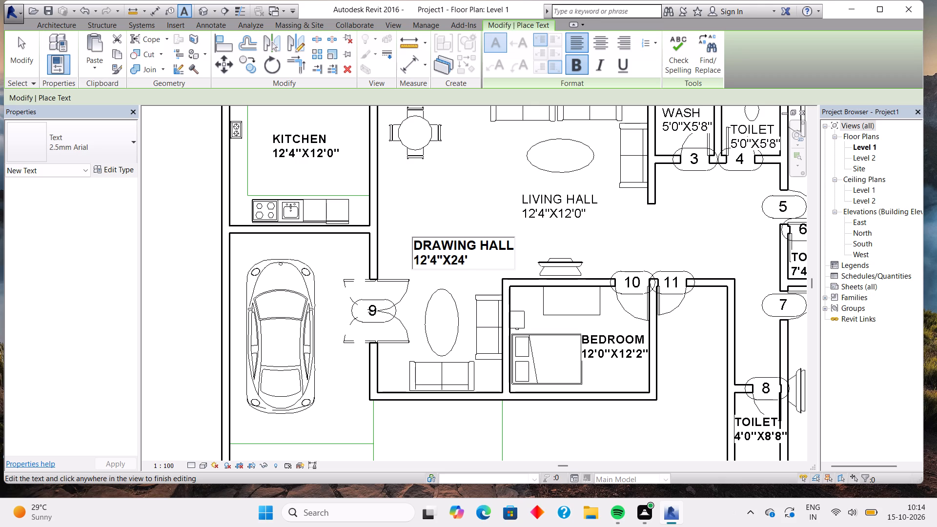
{"action": "key", "text": "6"}
{"action": "key", "text": "shift+quotedbl"}
{"action": "left_click", "coordinate": [422, 209]}
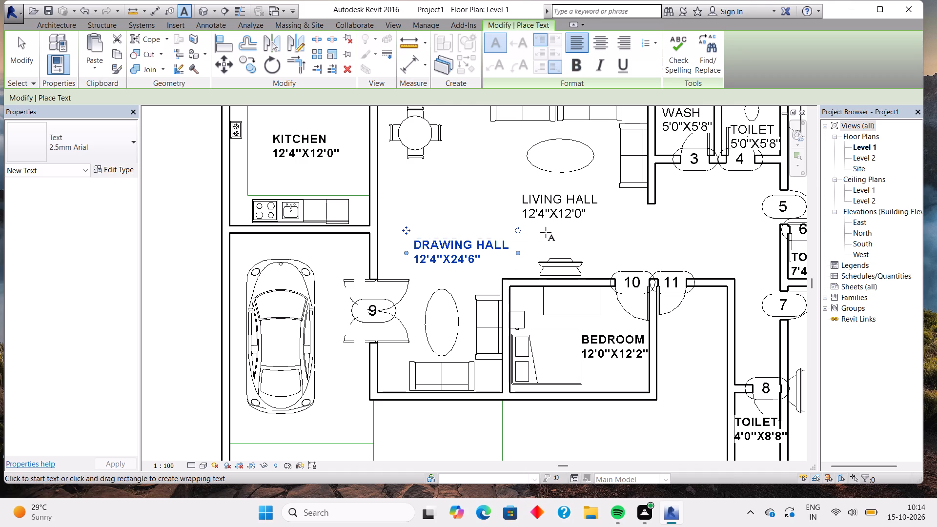
Nudge the DRAWING HALL label left and slightly up, towards the hall's outer wall above door 9.
{"action": "key", "text": "Escape"}
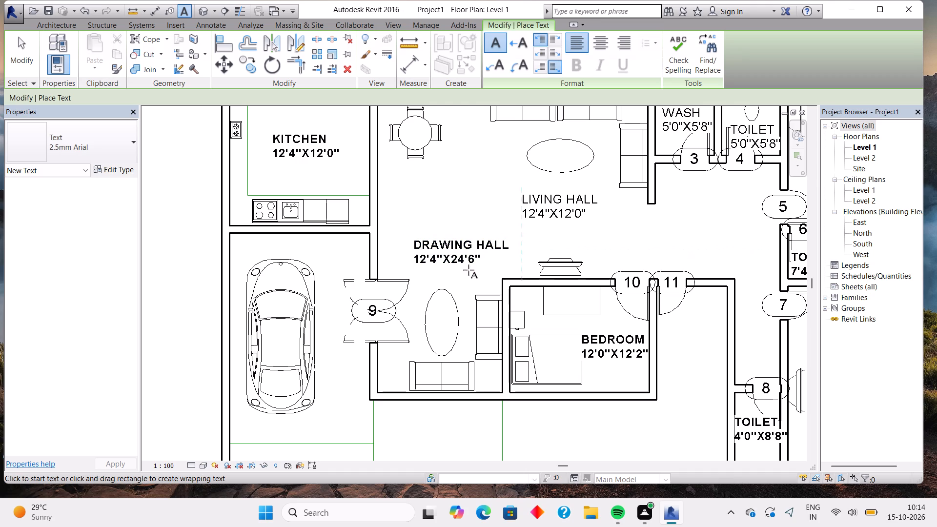
{"action": "key", "text": "Escape"}
{"action": "key", "text": "Escape"}
{"action": "left_click", "coordinate": [447, 247]}
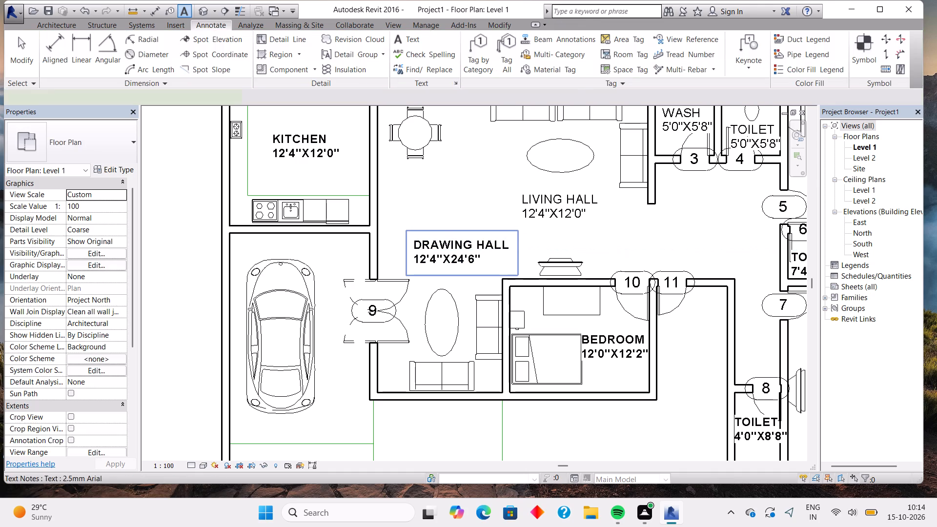
{"action": "key", "text": "Left"}
{"action": "key", "text": "Left"}
{"action": "key", "text": "Left"}
{"action": "key", "text": "Left"}
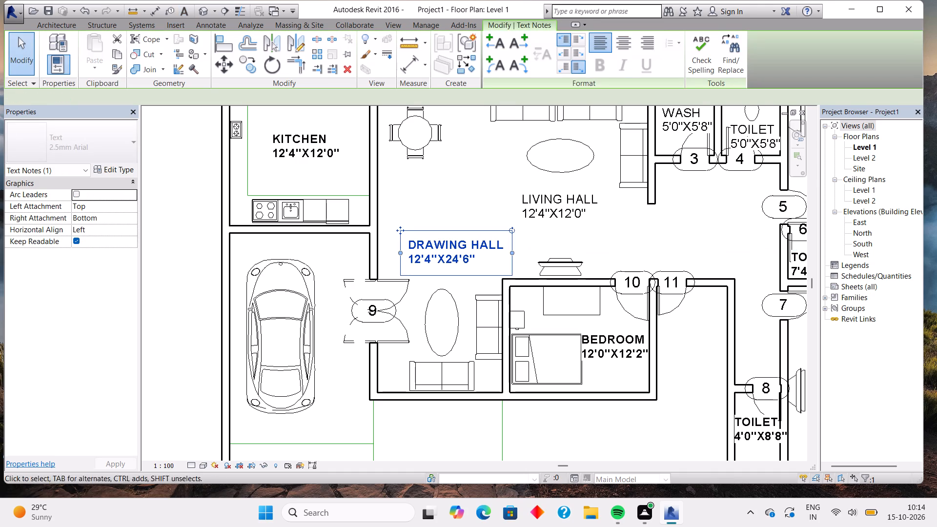
{"action": "key", "text": "Left"}
{"action": "key", "text": "Up"}
{"action": "key", "text": "Up"}
{"action": "key", "text": "Left"}
{"action": "key", "text": "Left"}
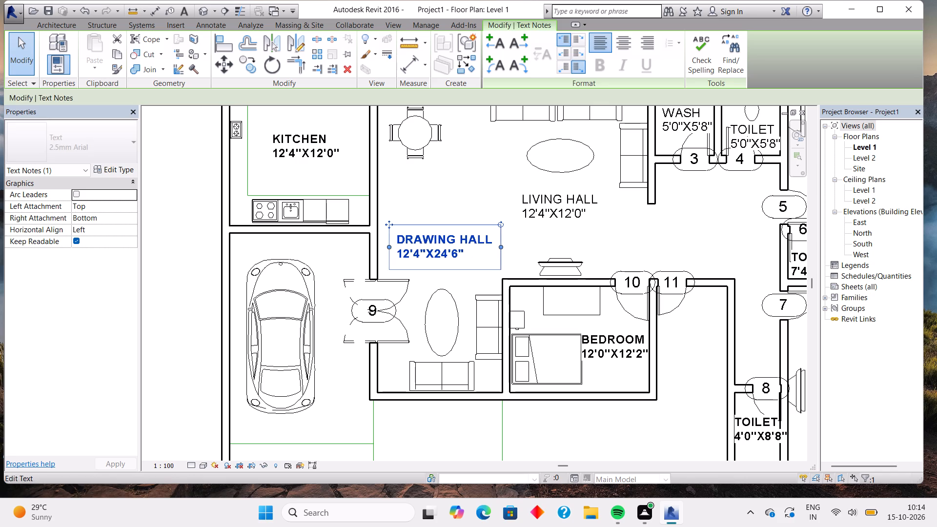
Nudge the LIVING HALL label slightly right and down, between the elliptical table and the TV stand.
{"action": "left_click", "coordinate": [537, 204]}
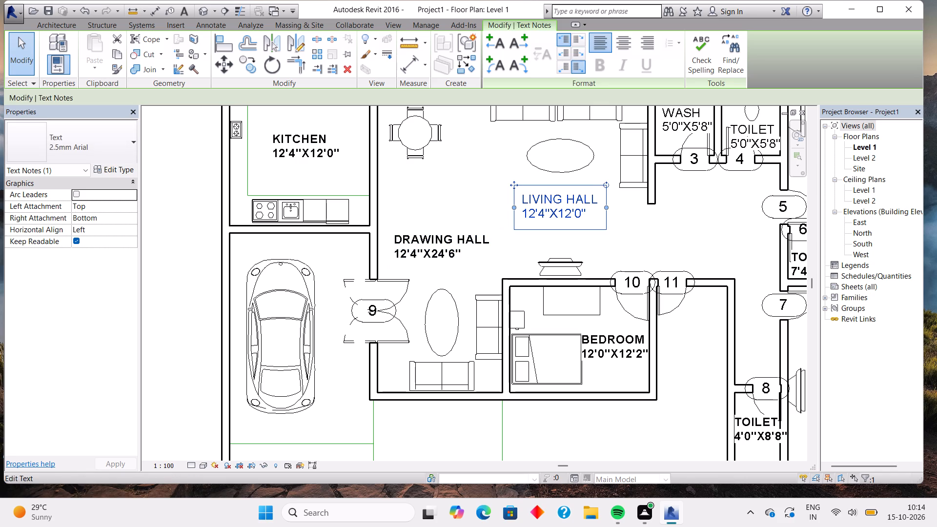
{"action": "key", "text": "Right"}
{"action": "key", "text": "Right"}
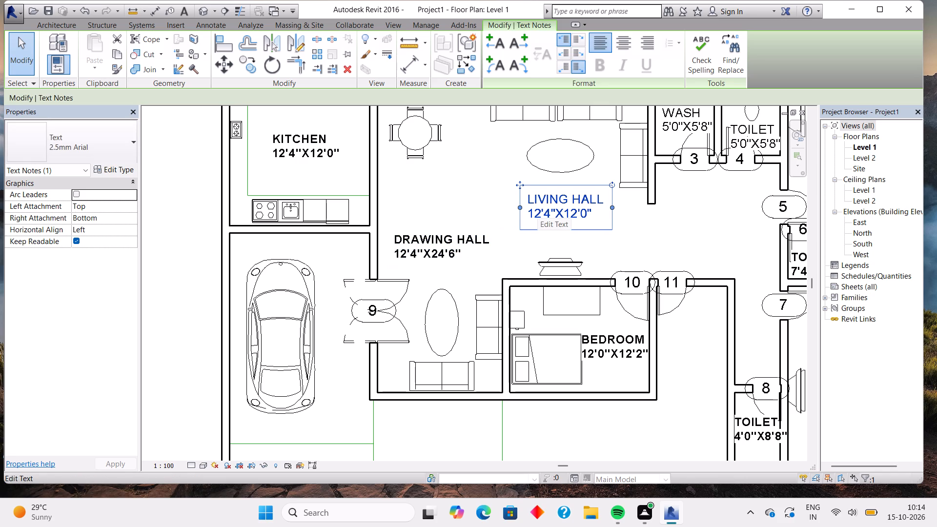
{"action": "key", "text": "Down"}
{"action": "key", "text": "Down"}
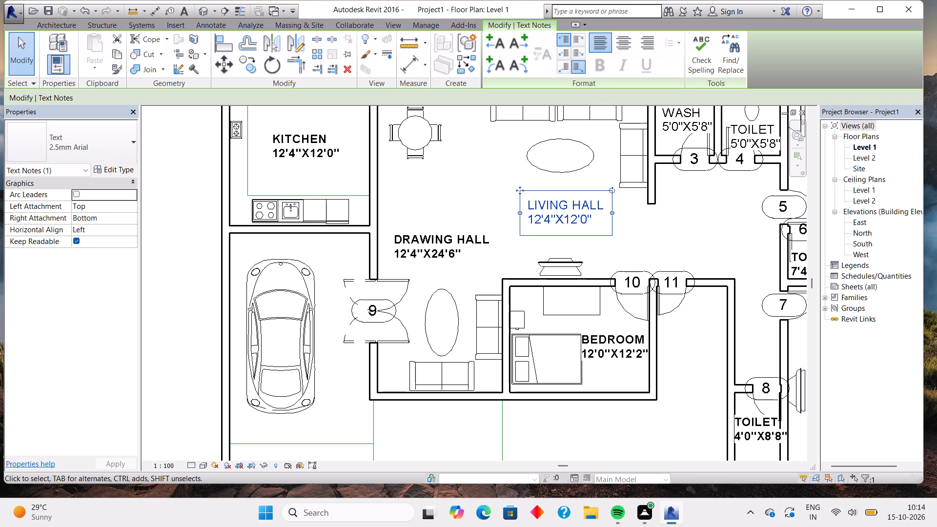
Add a bold two-line 2.5mm Arial text label LAWN, 12'0"X9'0" between the two vertical green lines below the drawing hall.
{"action": "left_click", "coordinate": [202, 27]}
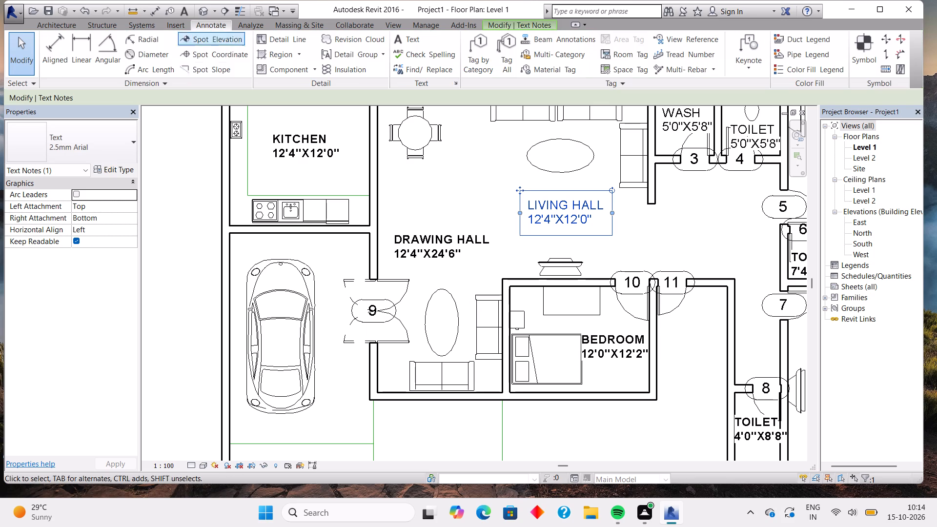
{"action": "left_click", "coordinate": [439, 41]}
{"action": "left_click", "coordinate": [433, 42]}
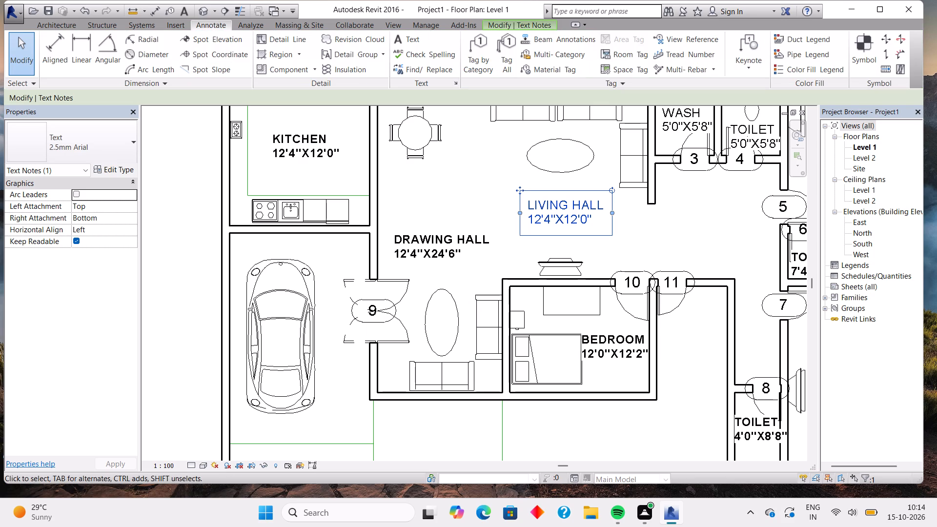
{"action": "left_click", "coordinate": [432, 40]}
{"action": "left_click", "coordinate": [405, 32]}
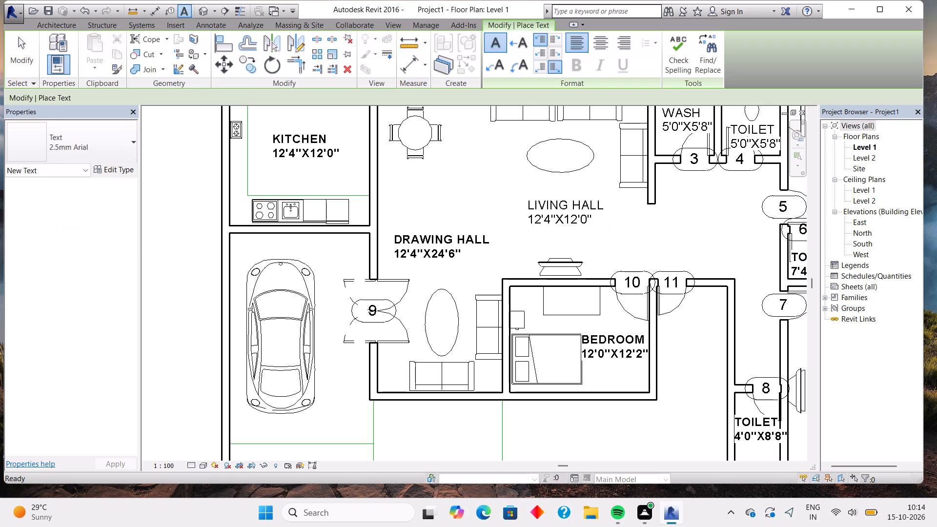
{"action": "middle_click_drag", "start_coordinate": [390, 411], "coordinate": [424, 251]}
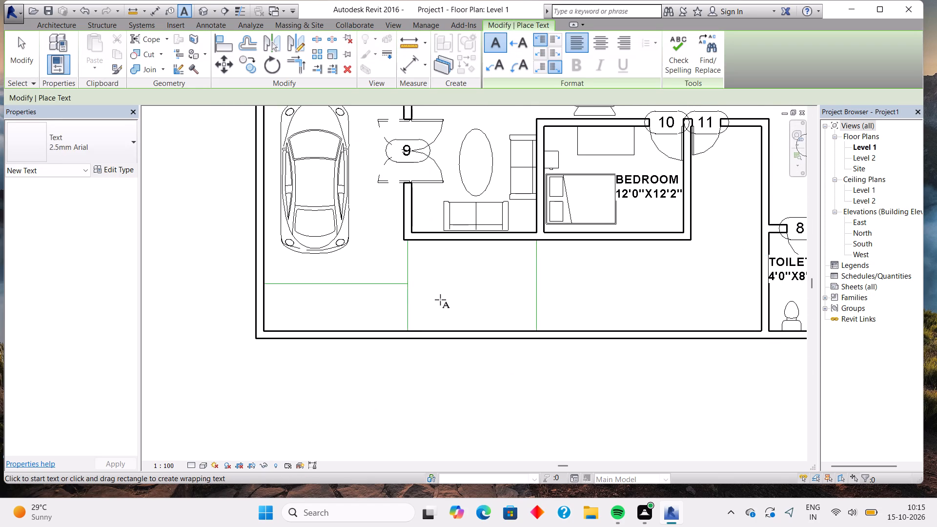
{"action": "double_click", "coordinate": [450, 272]}
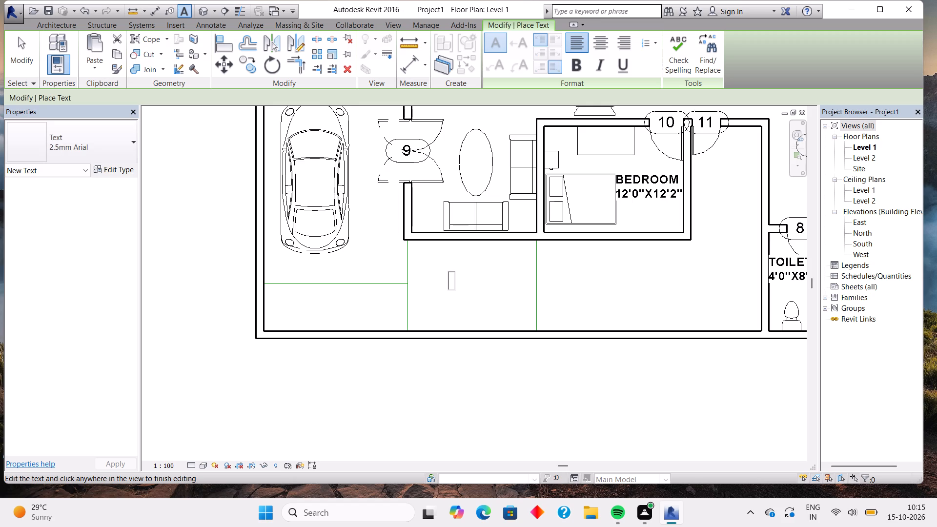
{"action": "left_click", "coordinate": [584, 58]}
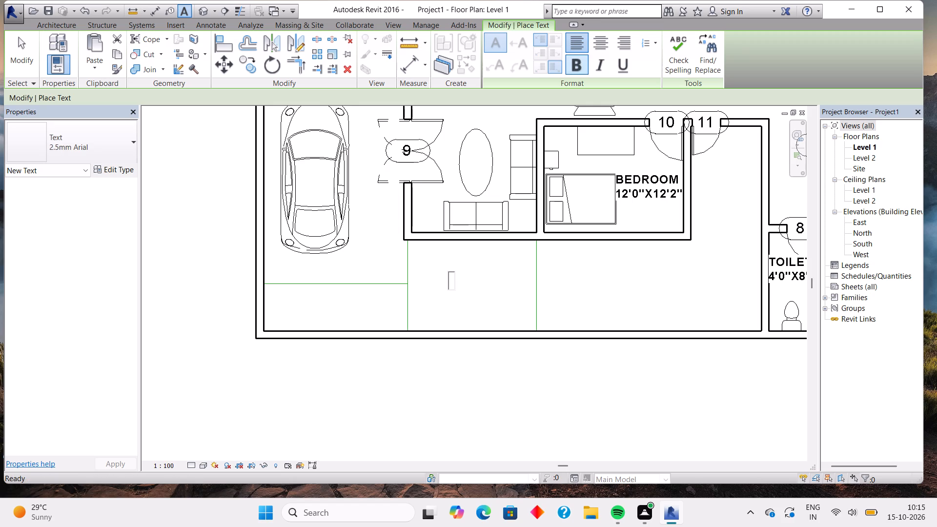
{"action": "type", "text": "LAWN"}
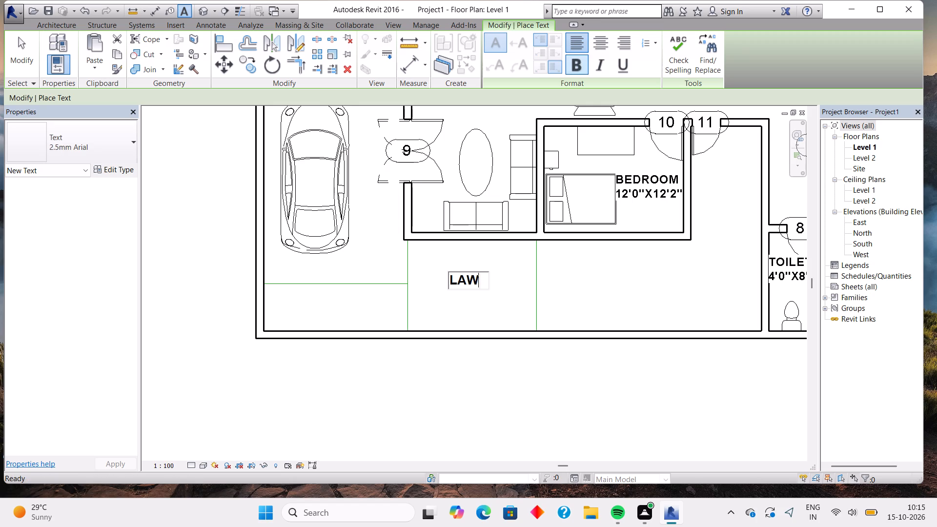
{"action": "key", "text": "Return"}
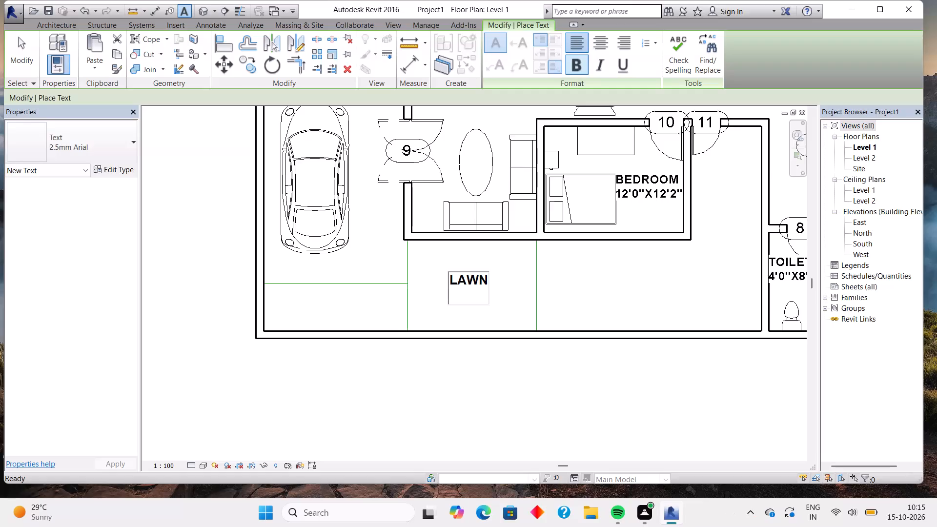
{"action": "type", "text": "12"}
{"action": "type", "text": "'0"}
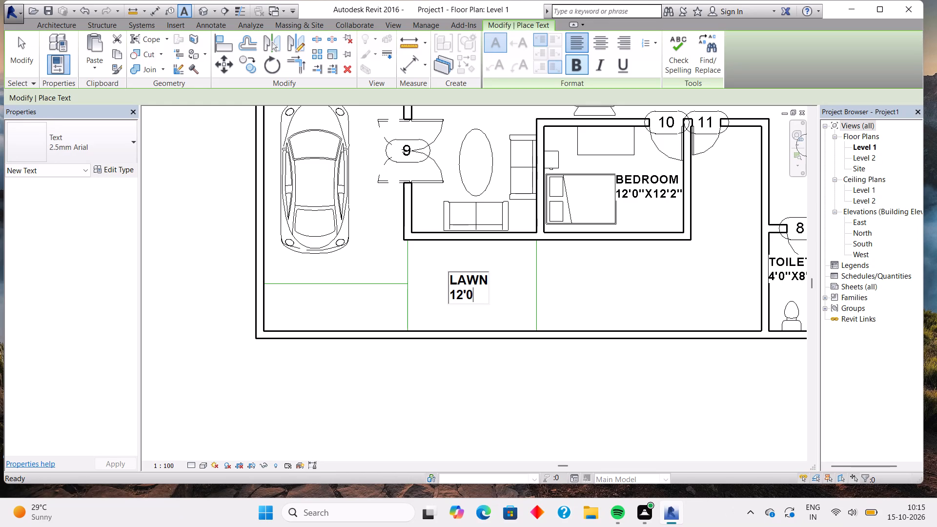
{"action": "key", "text": "shift+quotedbl"}
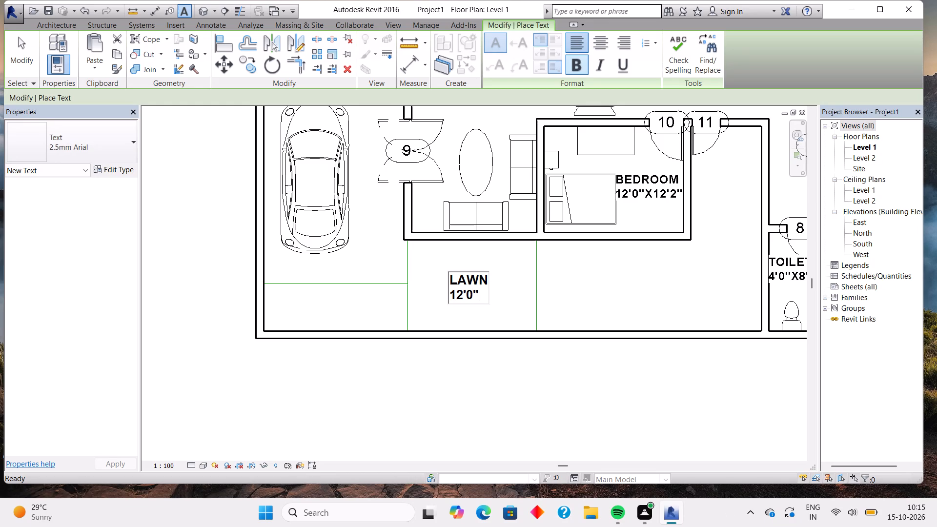
{"action": "key", "text": "x"}
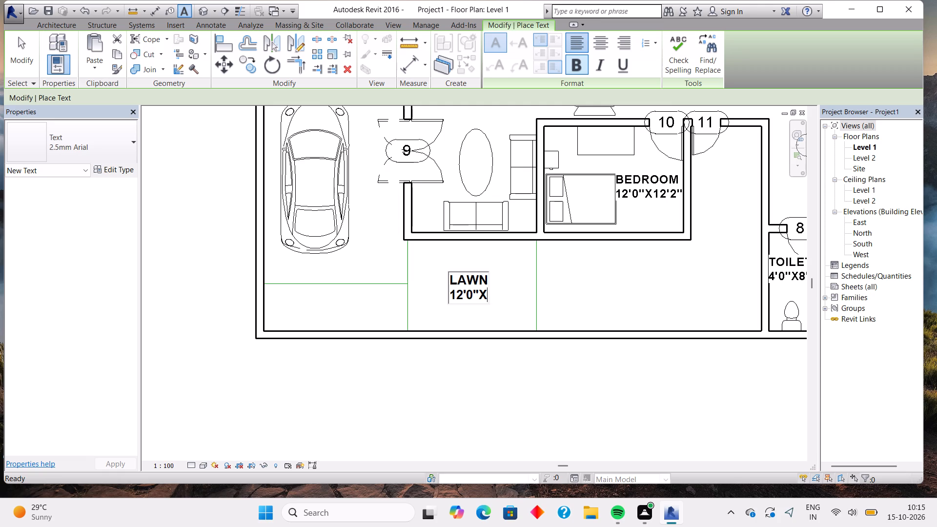
{"action": "key", "text": "9"}
{"action": "key", "text": "apostrophe"}
{"action": "key", "text": "0"}
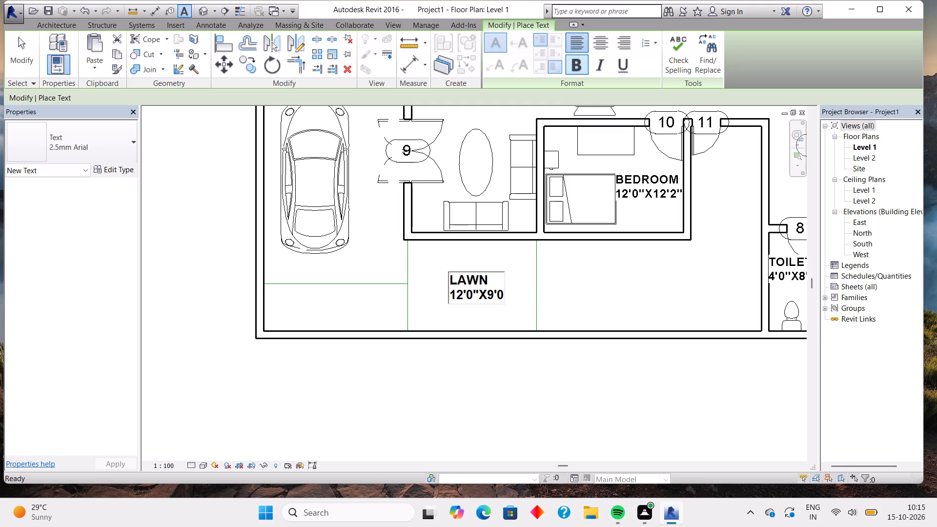
{"action": "key", "text": "shift+quotedbl"}
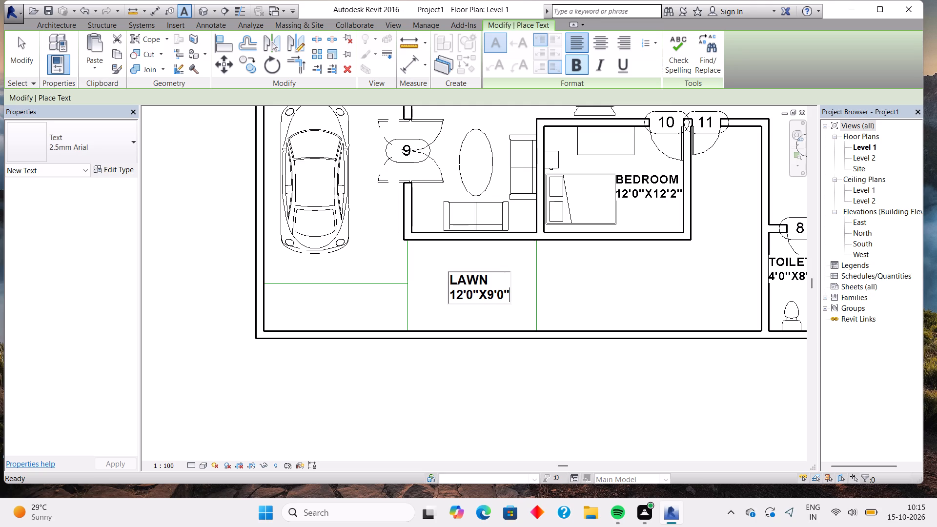
{"action": "scroll", "coordinate": [601, 263], "scroll_direction": "down", "scroll_amount": 3}
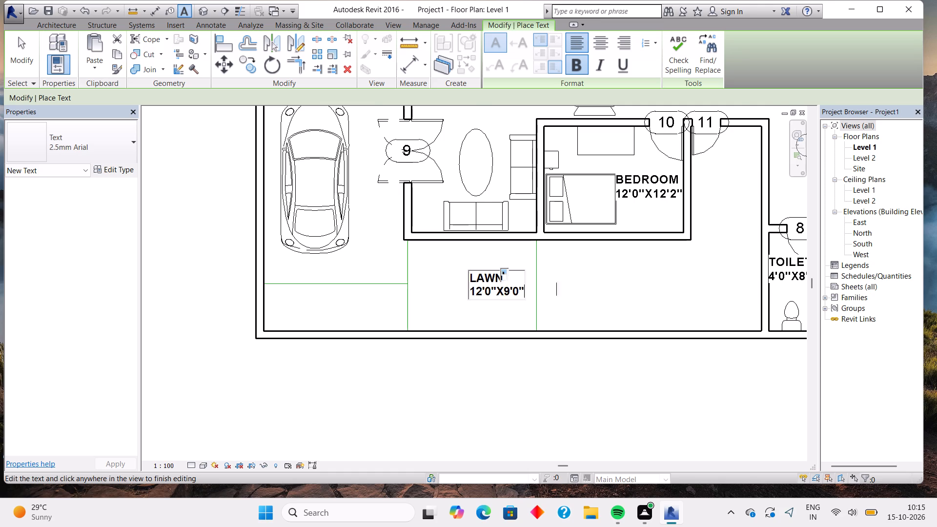
{"action": "left_click", "coordinate": [534, 296]}
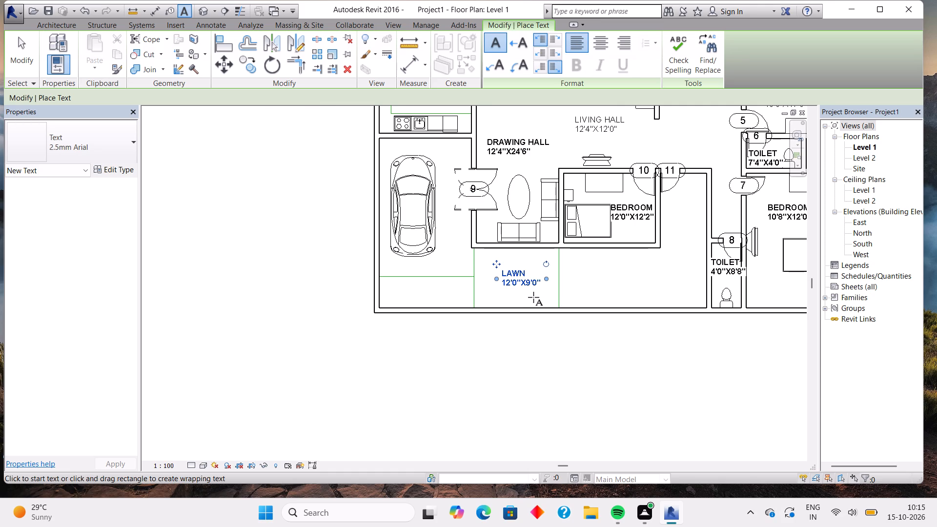
{"action": "key", "text": "Escape"}
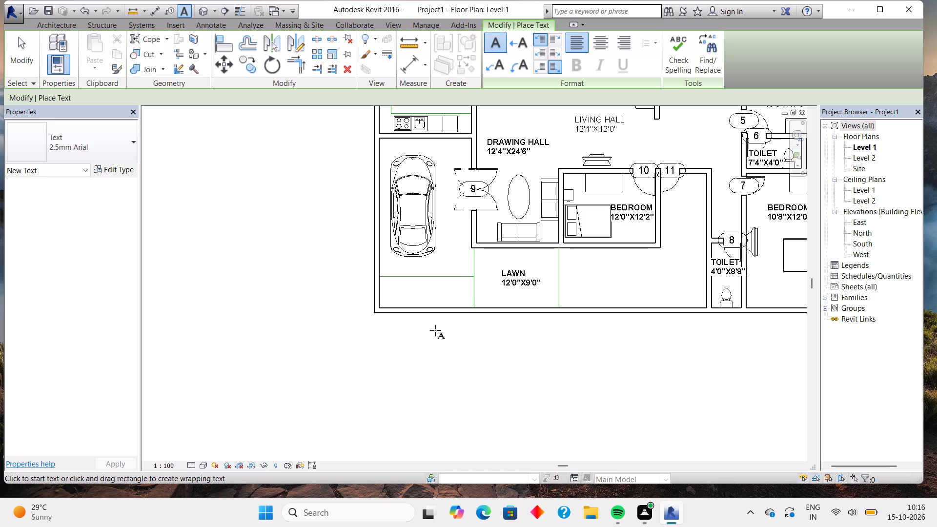
Add a bold two-line 2.5mm Arial text label PORCH, 12'0"X22'0" beside the rear of the car, near the drawing hall's lower corner.
{"action": "left_click", "coordinate": [445, 246]}
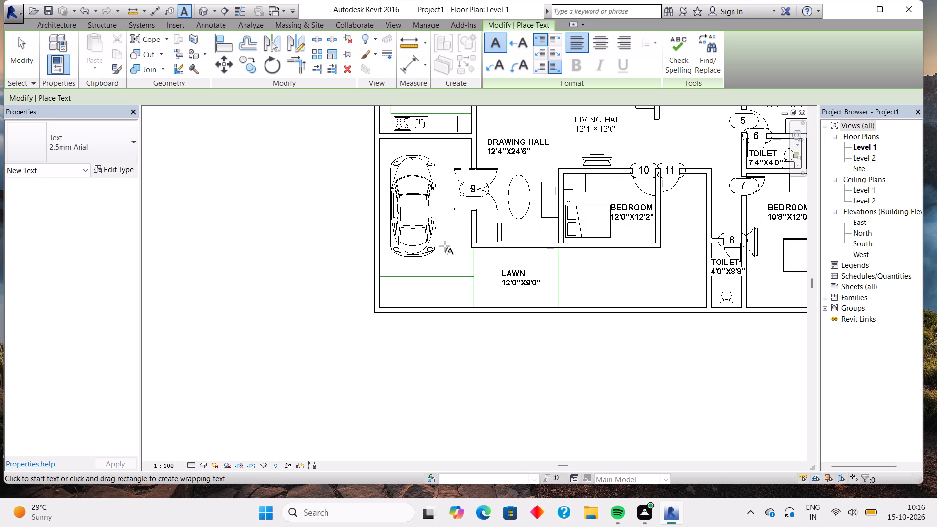
{"action": "left_click", "coordinate": [445, 246]}
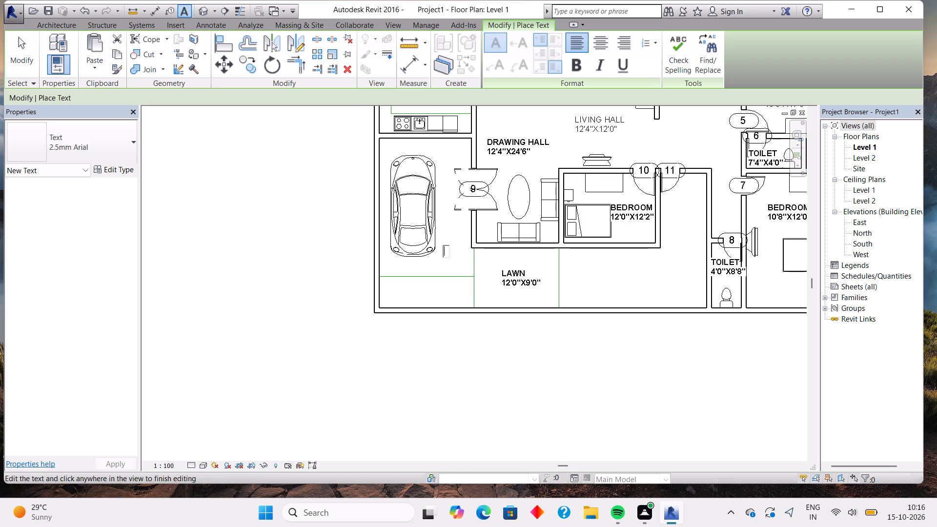
{"action": "left_click", "coordinate": [571, 62]}
{"action": "type", "text": "PORCH"}
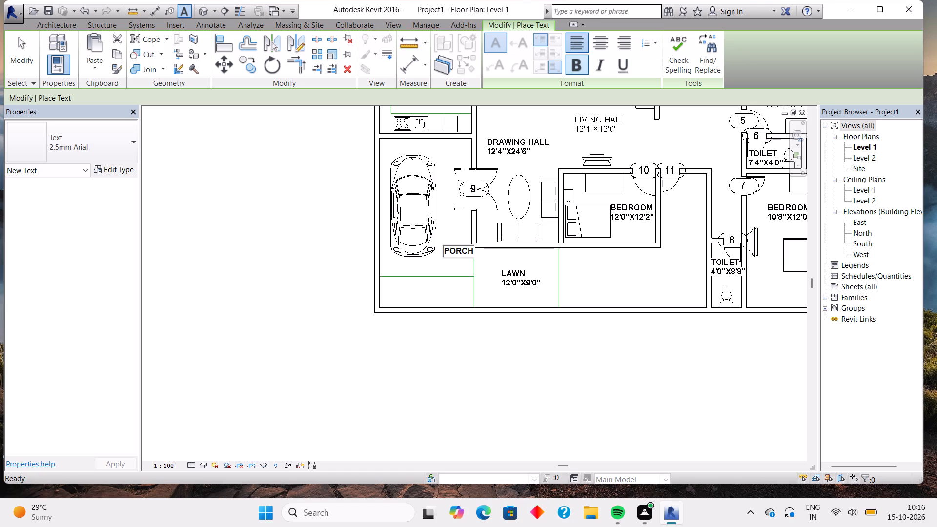
{"action": "key", "text": "Return"}
{"action": "type", "text": "12'0"}
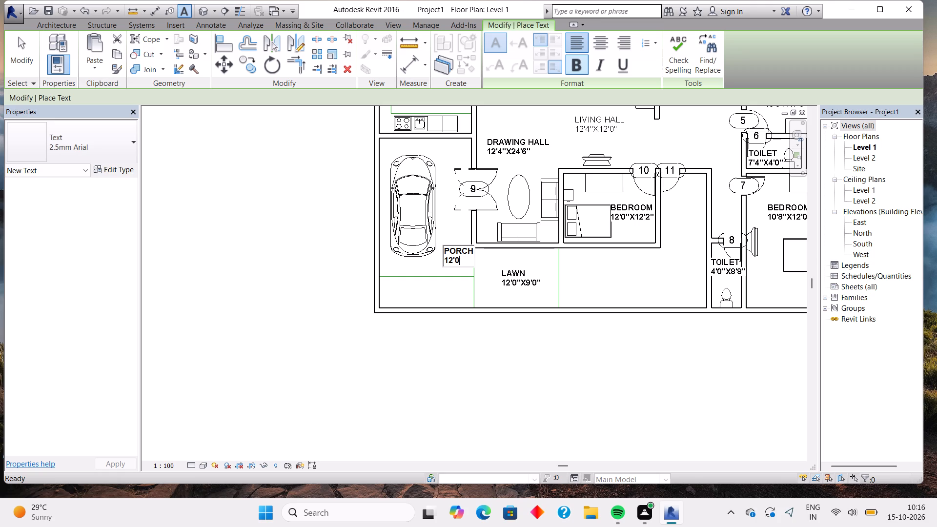
{"action": "key", "text": "apostrophe"}
{"action": "key", "text": "BackSpace"}
{"action": "key", "text": "shift+quotedbl"}
{"action": "key", "text": "x"}
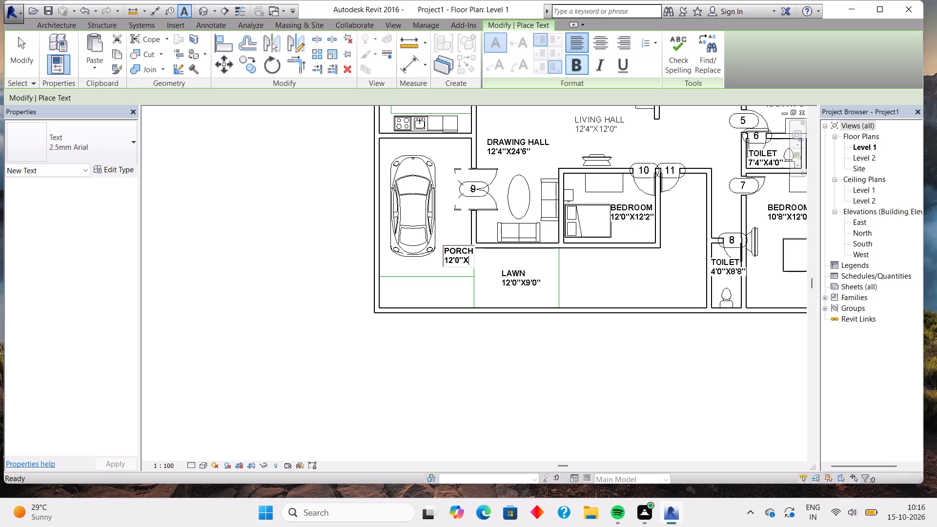
{"action": "type", "text": "22"}
{"action": "key", "text": "2"}
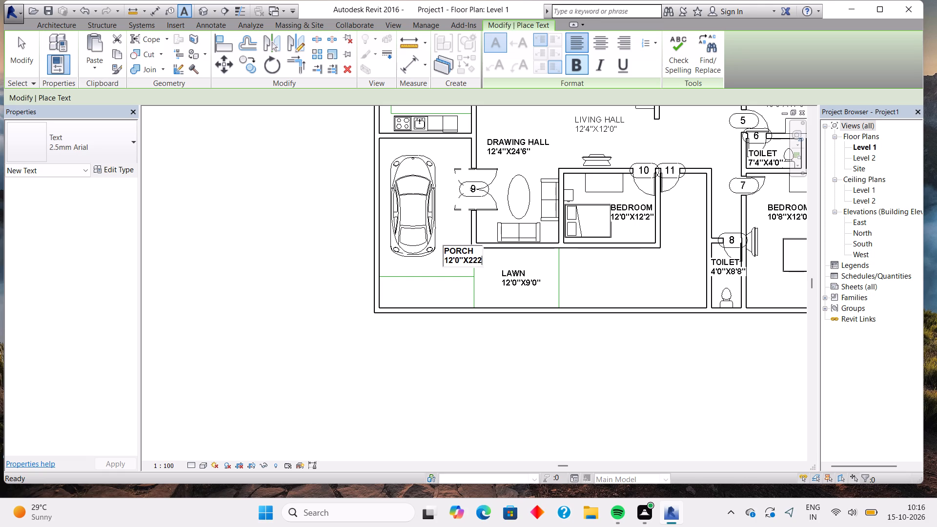
{"action": "key", "text": "BackSpace"}
{"action": "key", "text": "apostrophe"}
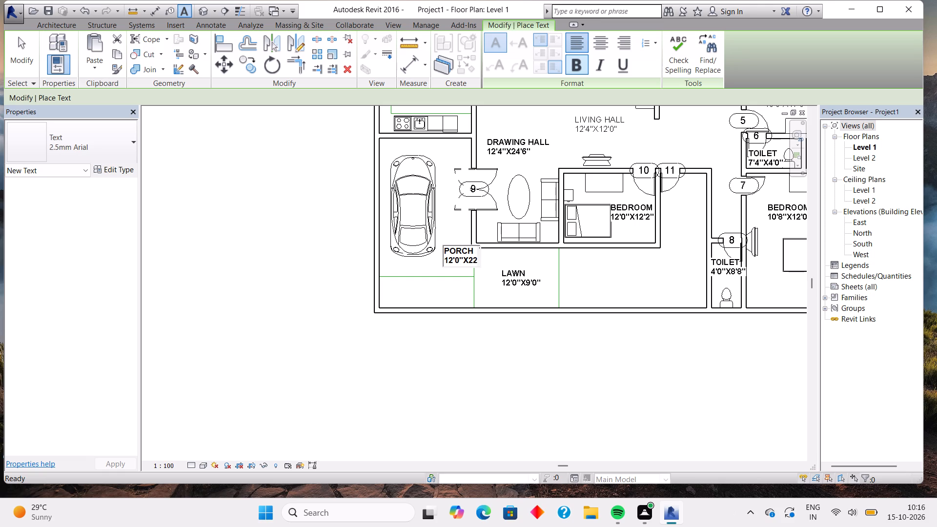
{"action": "type", "text": "0\""}
{"action": "left_click", "coordinate": [595, 278]}
{"action": "left_click", "coordinate": [595, 278]}
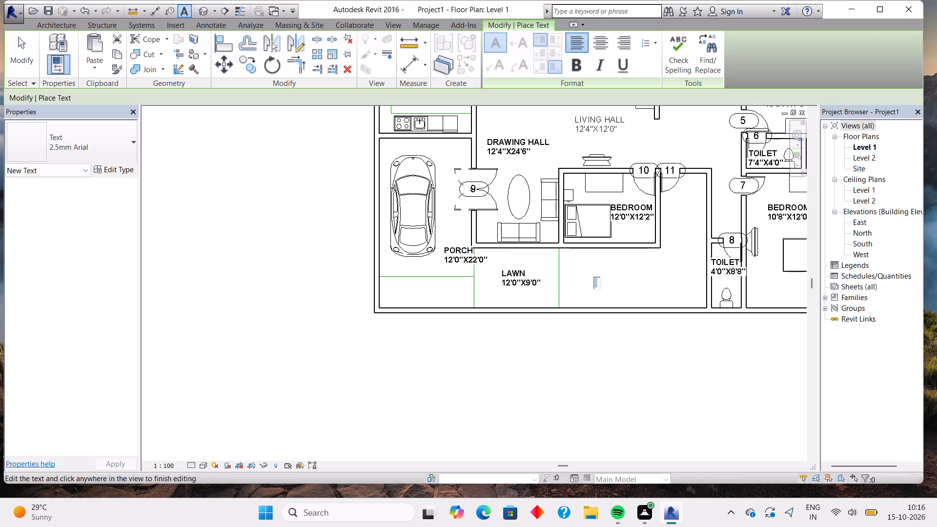
{"action": "left_click", "coordinate": [445, 259]}
{"action": "key", "text": "grave"}
{"action": "key", "text": "Escape"}
{"action": "key", "text": "Escape"}
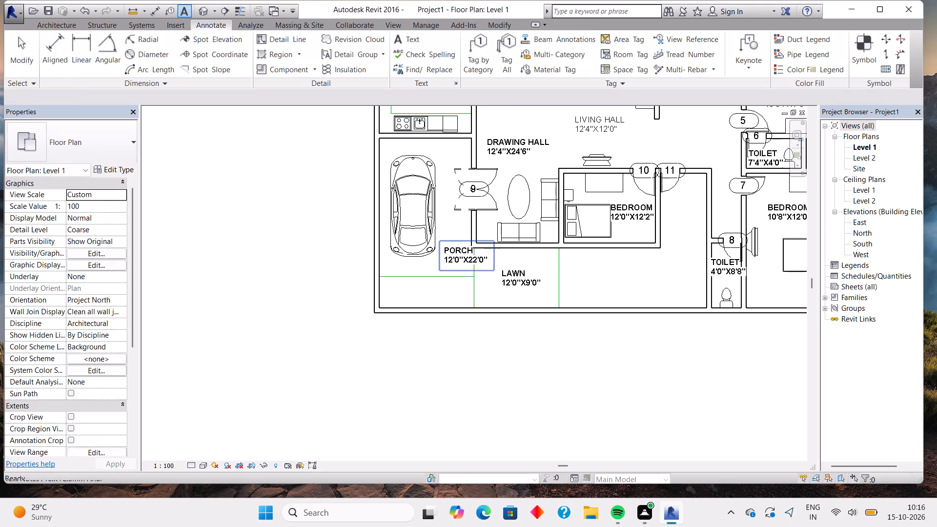
Nudge the PORCH label left and slightly down, towards the rear of the car and clear of the drawing hall wall.
{"action": "left_click", "coordinate": [449, 258]}
{"action": "key", "text": "Left"}
{"action": "key", "text": "Left"}
{"action": "key", "text": "Left"}
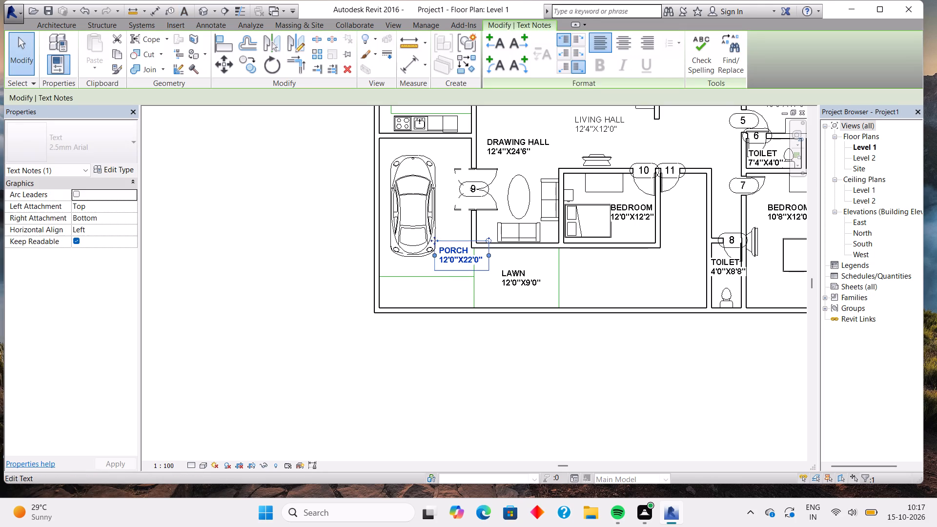
{"action": "key", "text": "Down"}
{"action": "key", "text": "Down"}
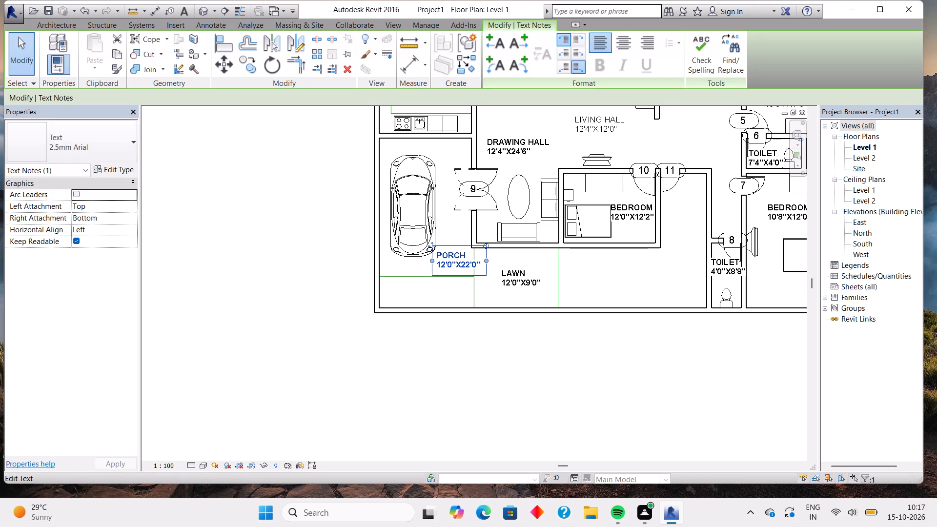
{"action": "key", "text": "Left"}
{"action": "key", "text": "Left"}
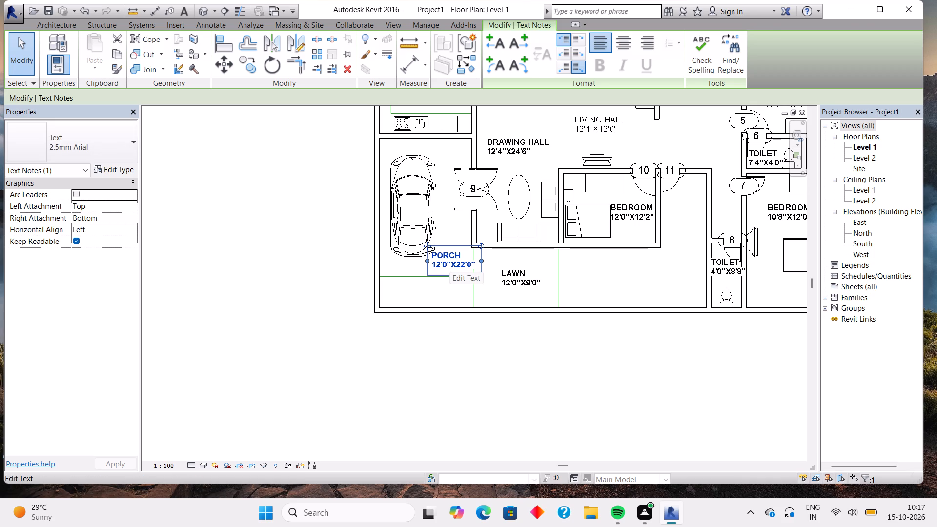
{"action": "key", "text": "Escape"}
Start a component stair with straight runs for the space between the 12'0"X12'2" bedroom and the 4'0"X8'8" toilet.
{"action": "scroll", "coordinate": [477, 297], "scroll_direction": "down", "scroll_amount": 2}
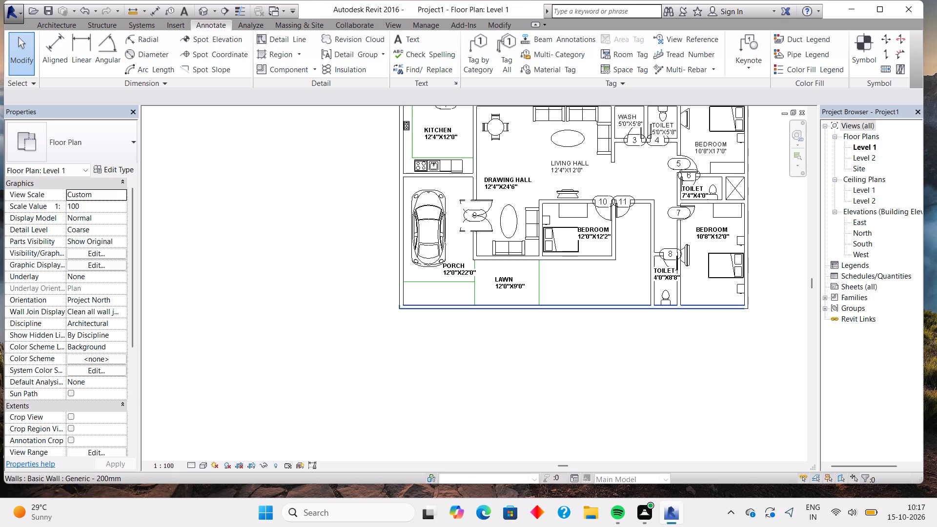
{"action": "scroll", "coordinate": [588, 311], "scroll_direction": "up", "scroll_amount": 1}
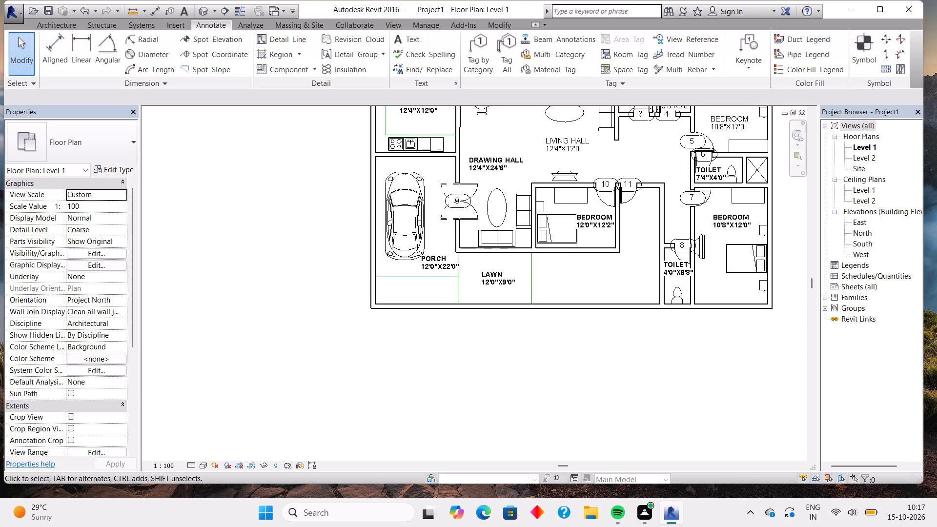
{"action": "scroll", "coordinate": [607, 246], "scroll_direction": "up", "scroll_amount": 3}
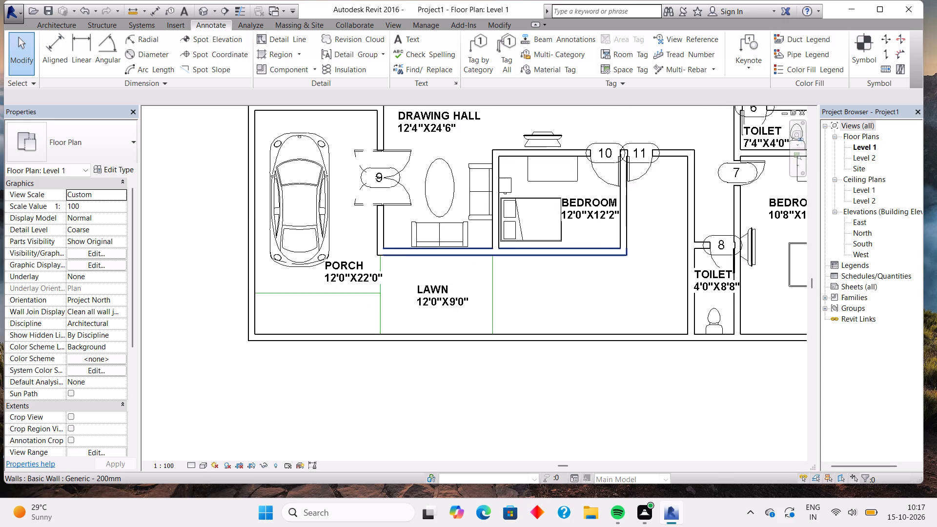
{"action": "scroll", "coordinate": [607, 246], "scroll_direction": "down", "scroll_amount": 3}
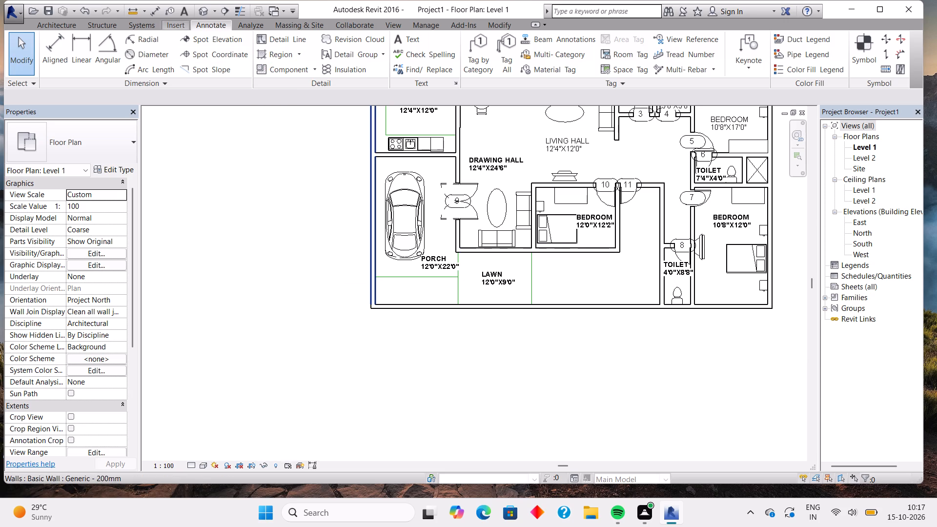
{"action": "left_click", "coordinate": [42, 27]}
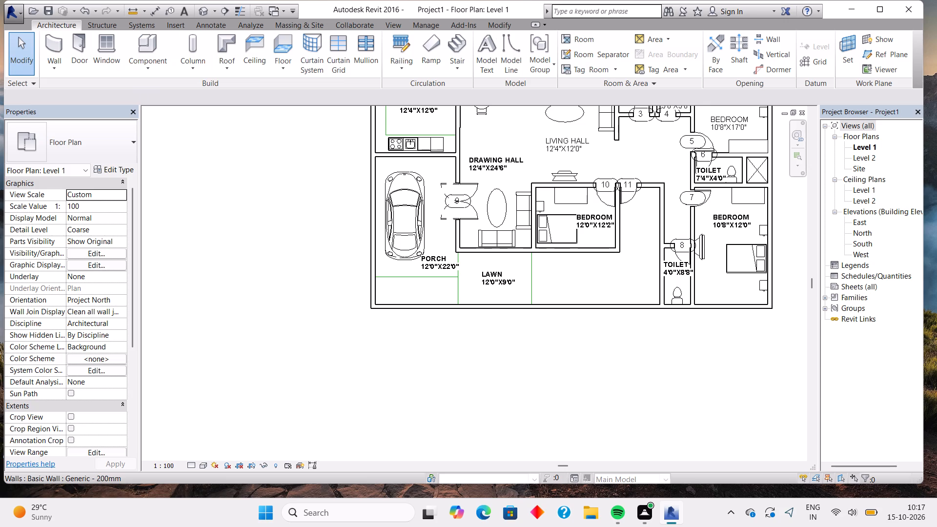
{"action": "left_click", "coordinate": [445, 41]}
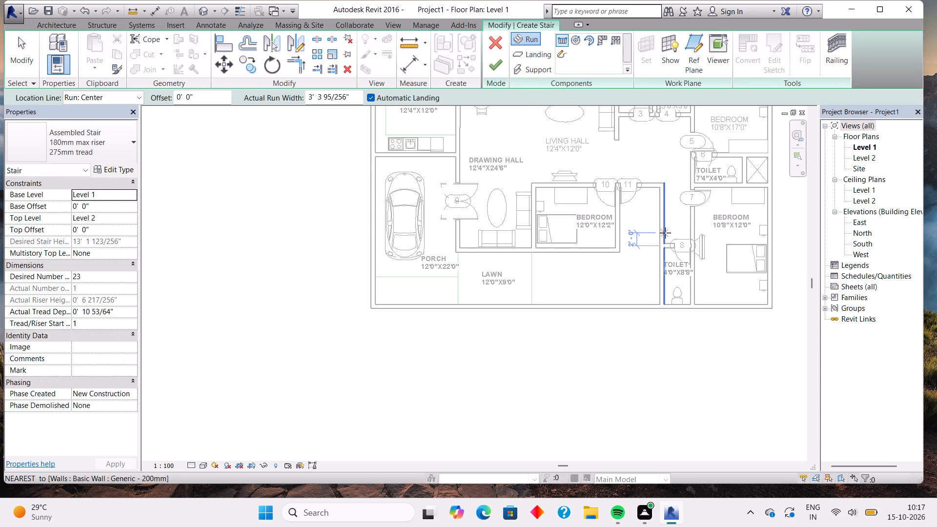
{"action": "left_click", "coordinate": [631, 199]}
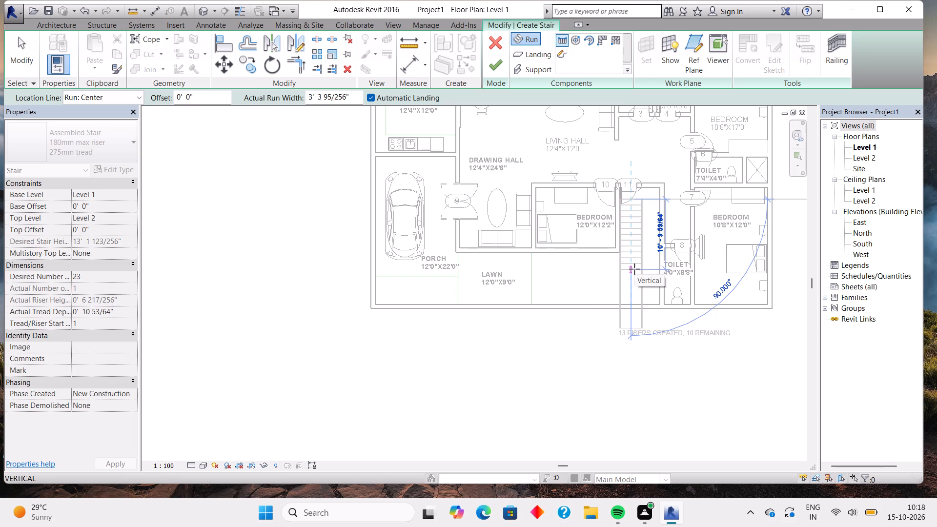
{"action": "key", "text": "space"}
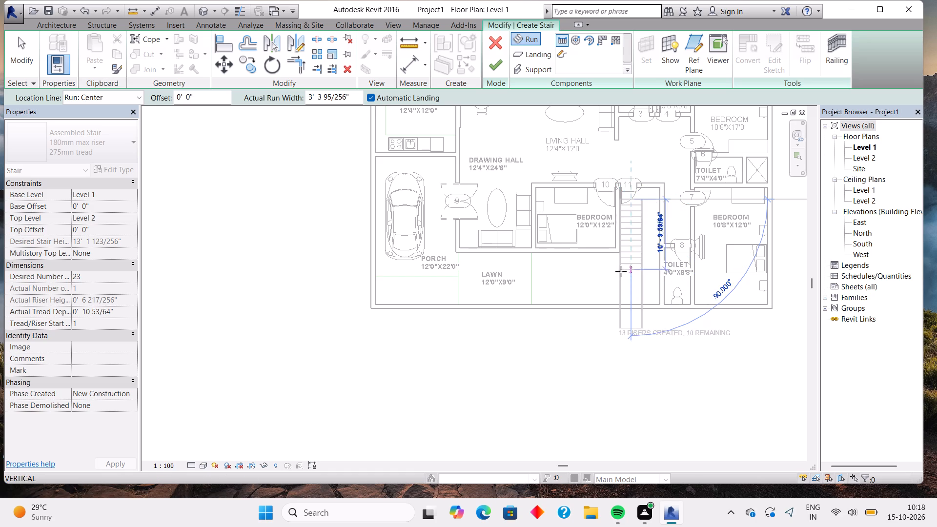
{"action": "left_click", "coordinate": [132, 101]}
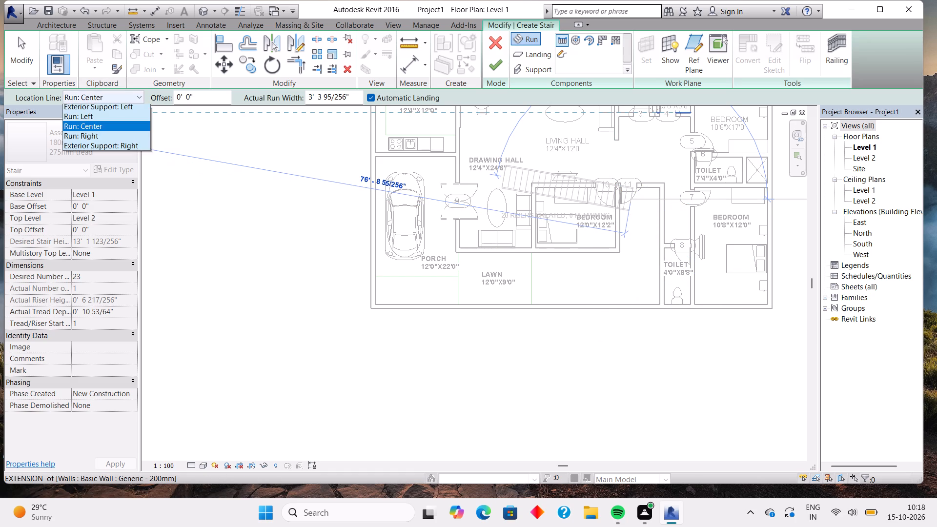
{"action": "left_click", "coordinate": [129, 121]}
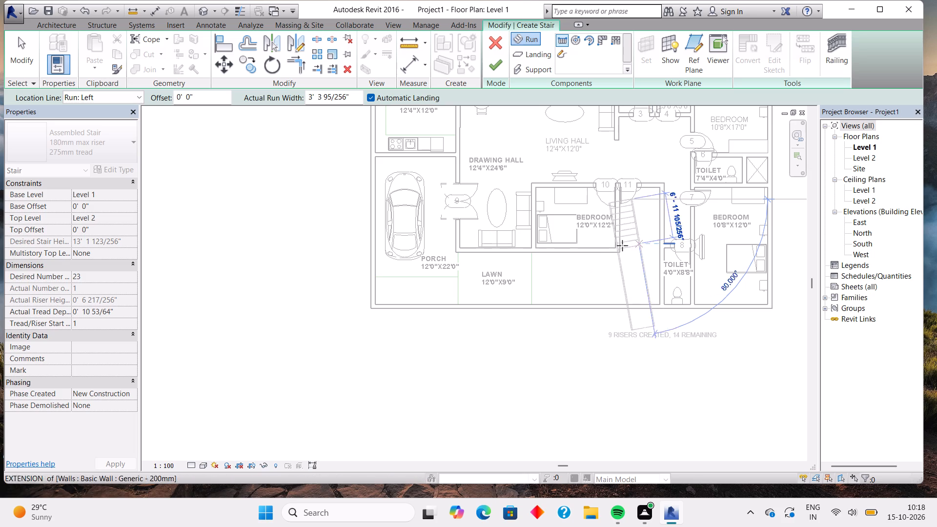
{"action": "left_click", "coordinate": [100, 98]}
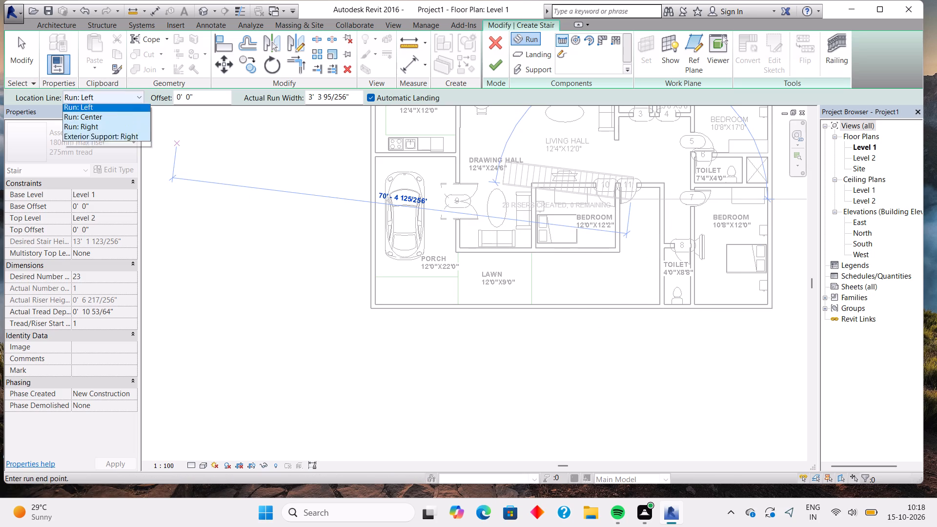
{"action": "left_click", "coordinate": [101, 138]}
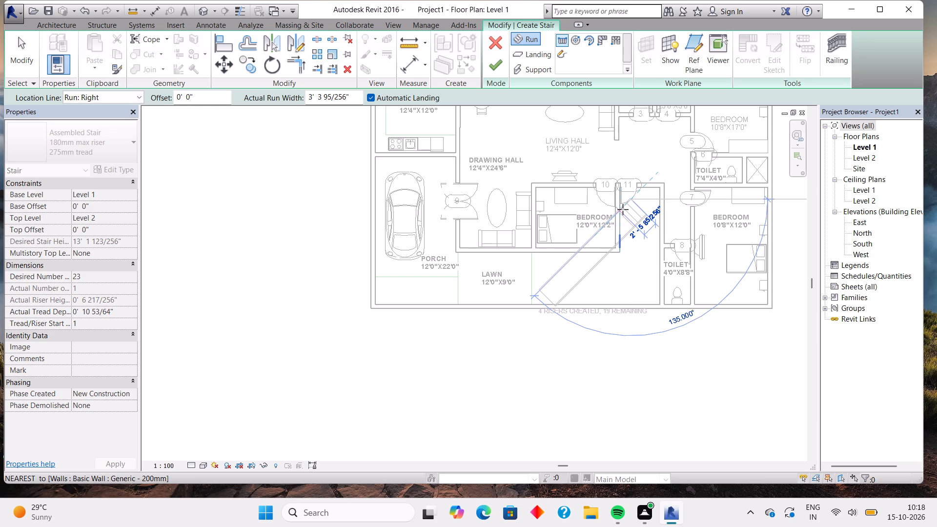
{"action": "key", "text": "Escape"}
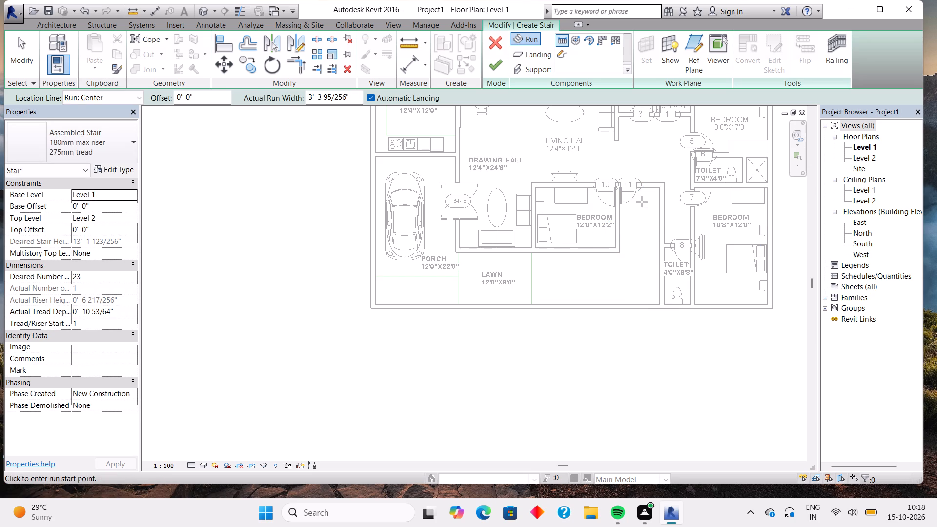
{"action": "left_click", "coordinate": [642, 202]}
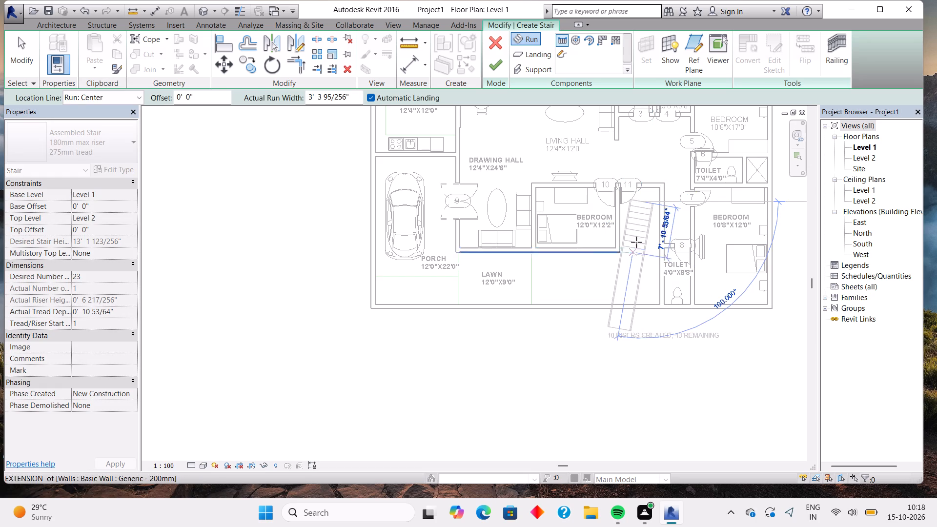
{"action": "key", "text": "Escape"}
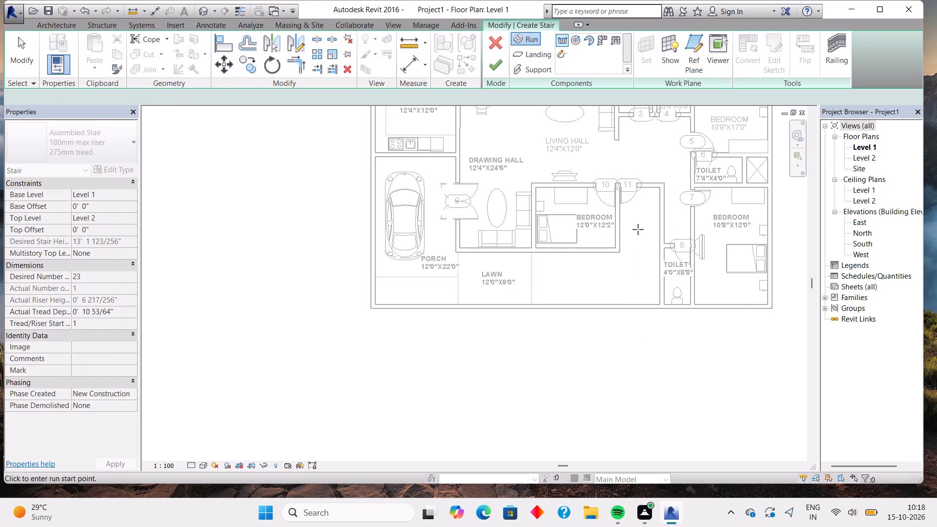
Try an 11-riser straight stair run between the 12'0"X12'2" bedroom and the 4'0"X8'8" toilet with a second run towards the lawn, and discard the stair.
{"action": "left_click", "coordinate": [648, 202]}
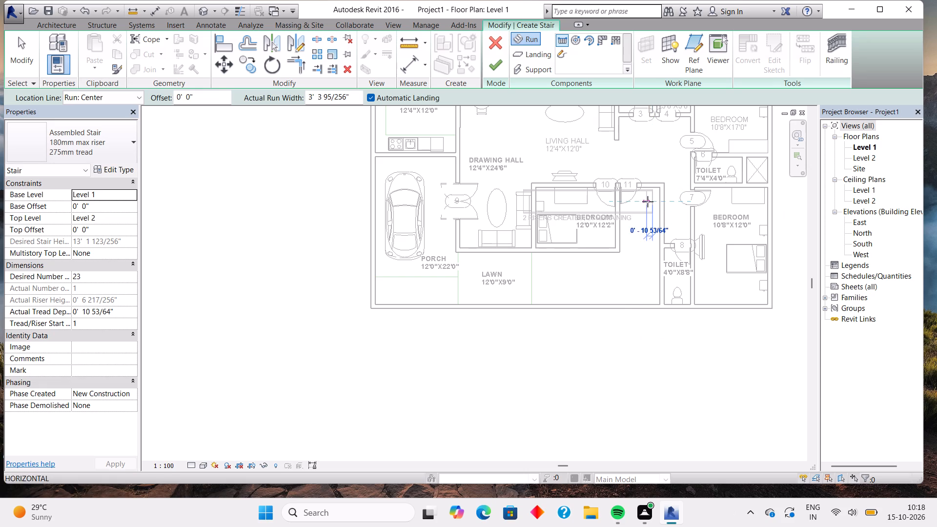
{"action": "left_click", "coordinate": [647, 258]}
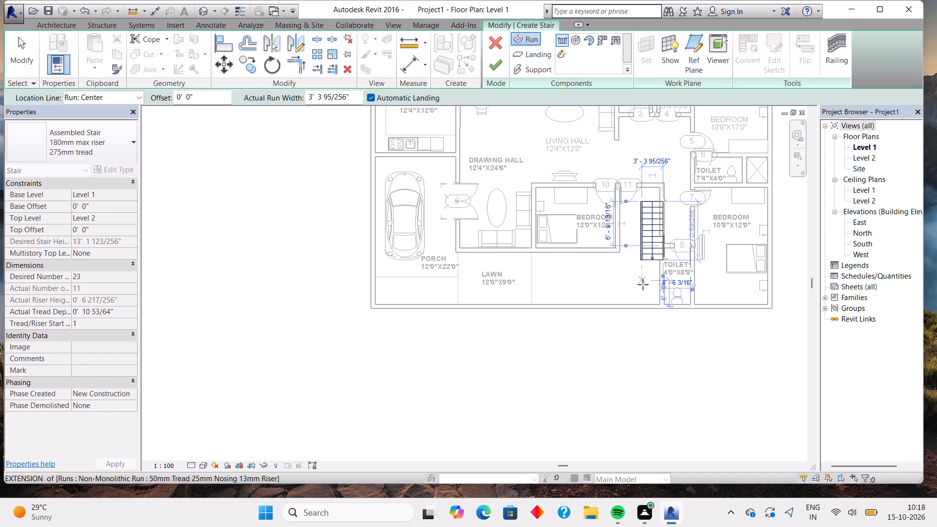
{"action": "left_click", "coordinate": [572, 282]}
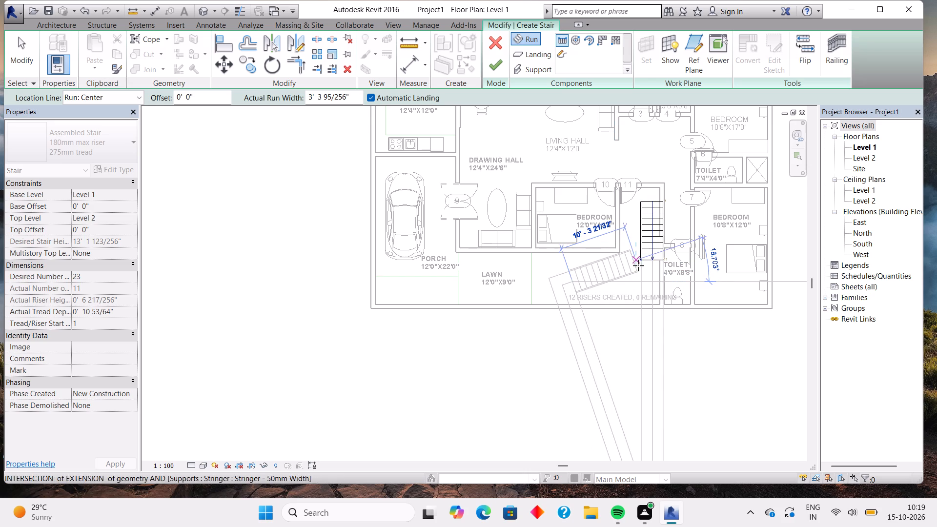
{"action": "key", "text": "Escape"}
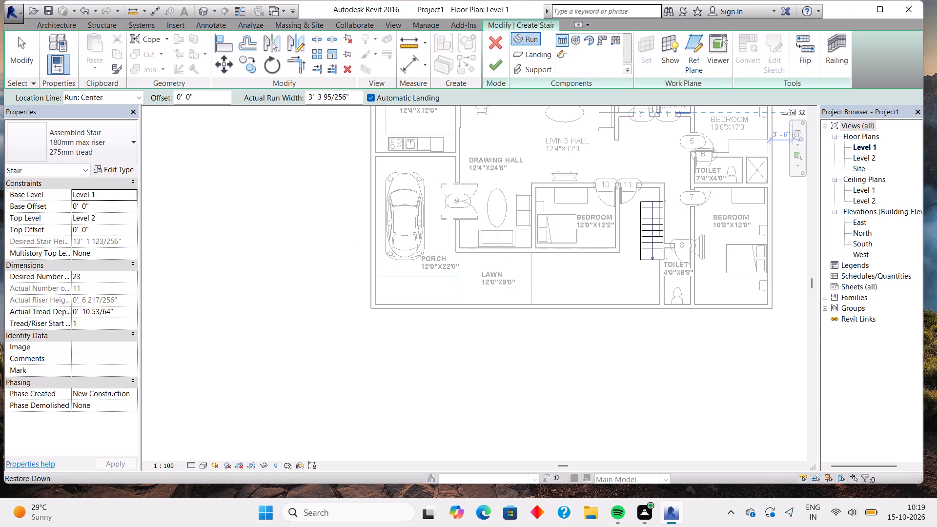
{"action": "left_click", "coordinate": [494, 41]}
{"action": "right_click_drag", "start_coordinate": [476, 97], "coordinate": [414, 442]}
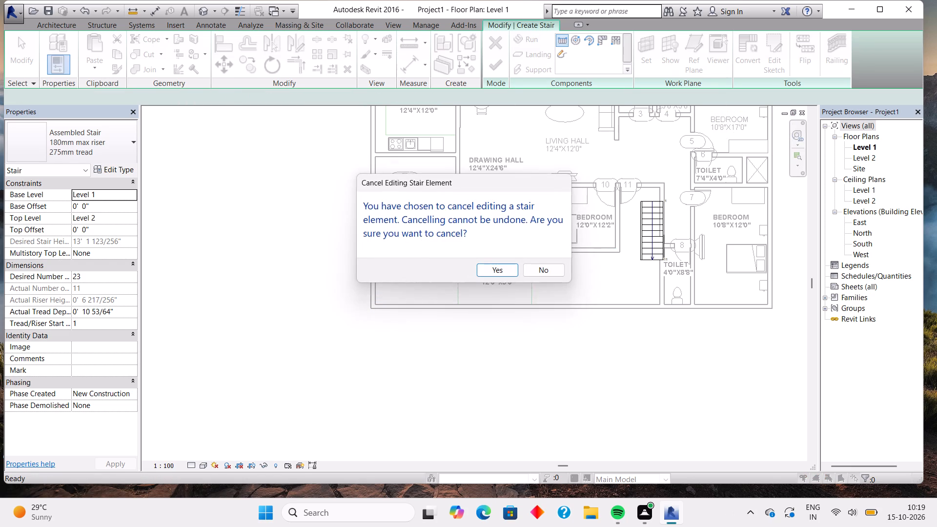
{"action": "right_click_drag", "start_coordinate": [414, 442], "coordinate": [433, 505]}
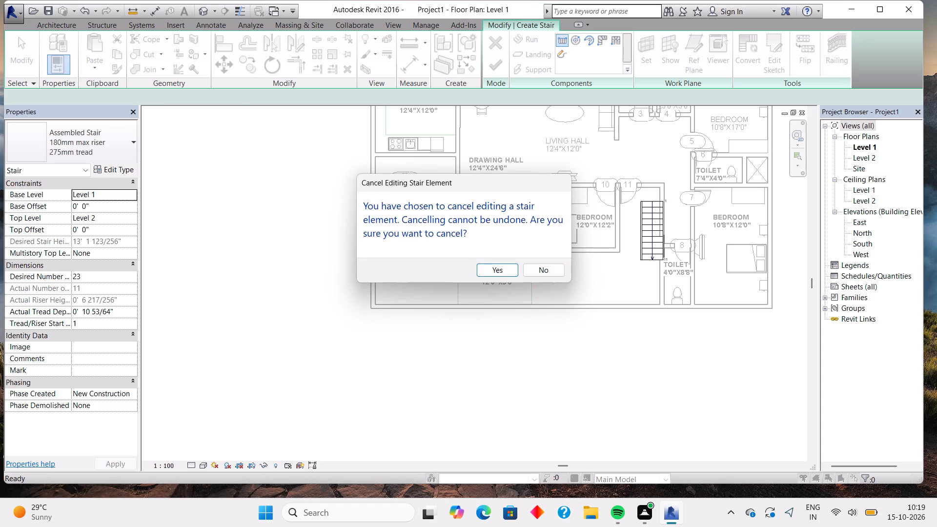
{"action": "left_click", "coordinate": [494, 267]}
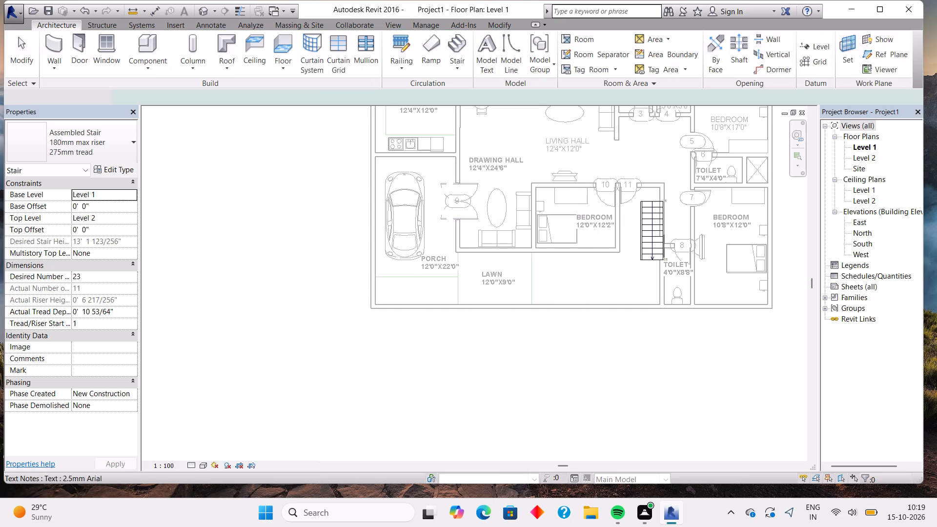
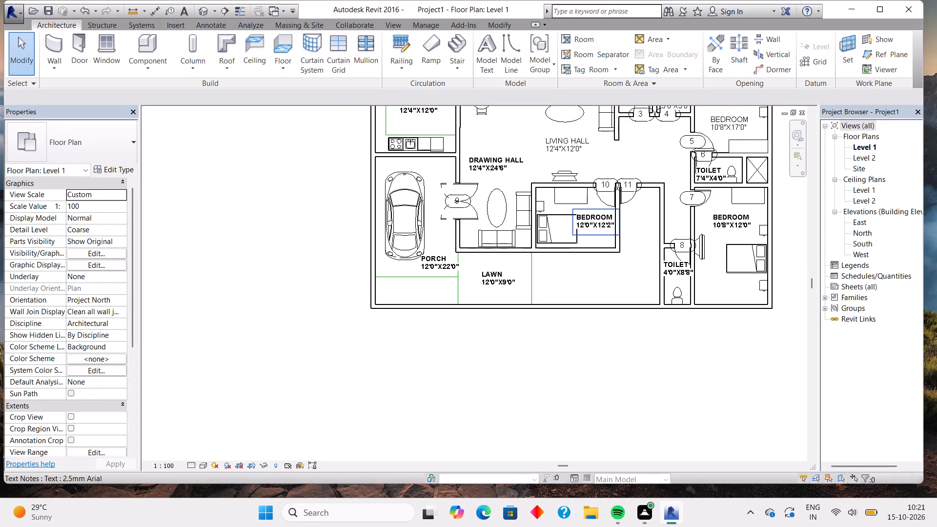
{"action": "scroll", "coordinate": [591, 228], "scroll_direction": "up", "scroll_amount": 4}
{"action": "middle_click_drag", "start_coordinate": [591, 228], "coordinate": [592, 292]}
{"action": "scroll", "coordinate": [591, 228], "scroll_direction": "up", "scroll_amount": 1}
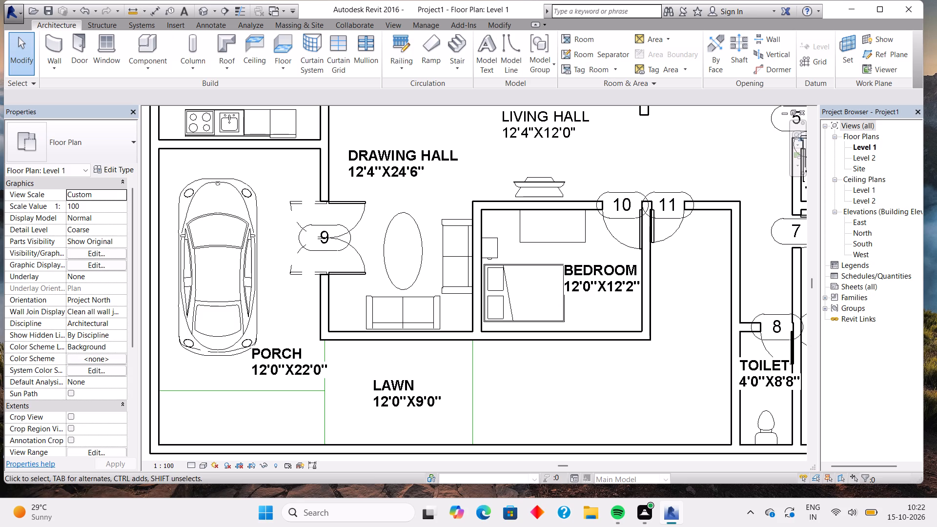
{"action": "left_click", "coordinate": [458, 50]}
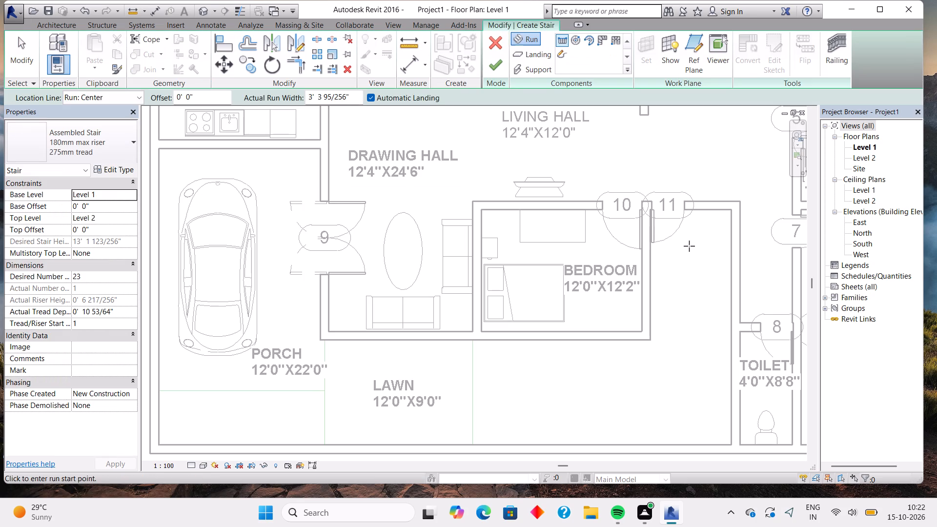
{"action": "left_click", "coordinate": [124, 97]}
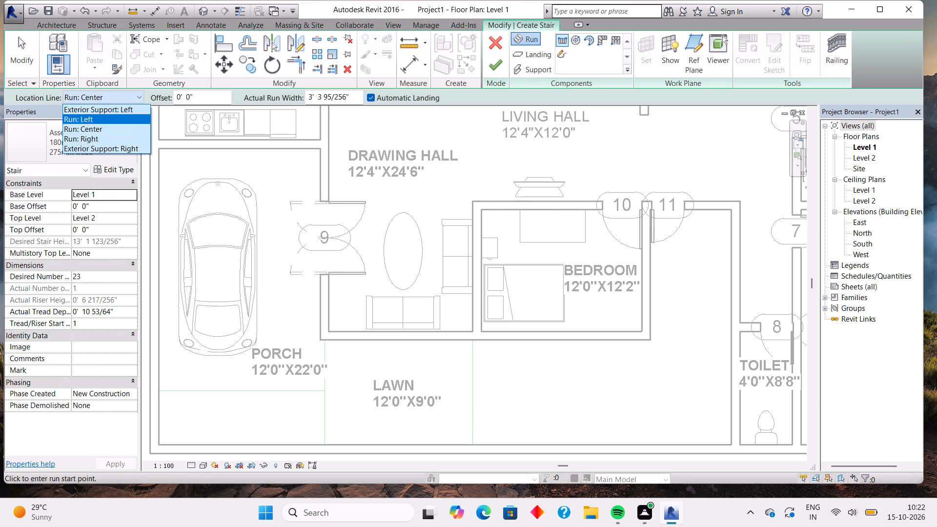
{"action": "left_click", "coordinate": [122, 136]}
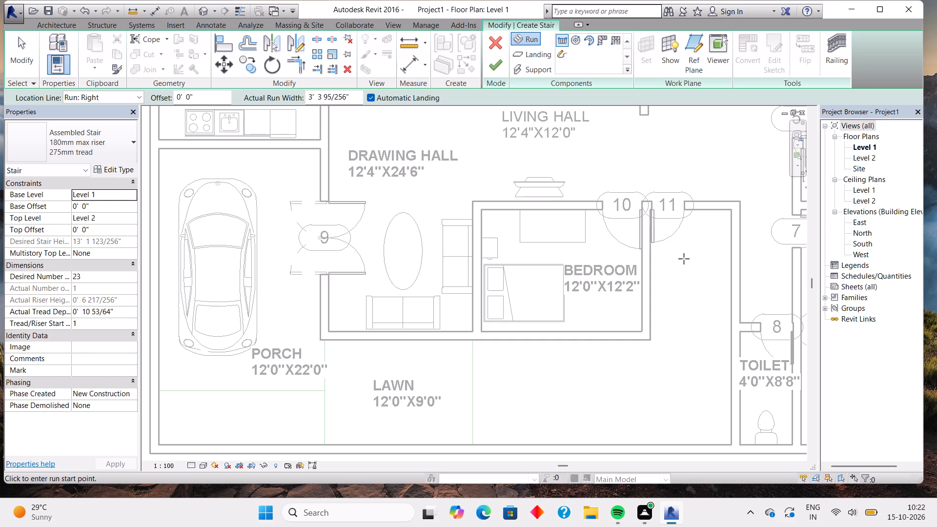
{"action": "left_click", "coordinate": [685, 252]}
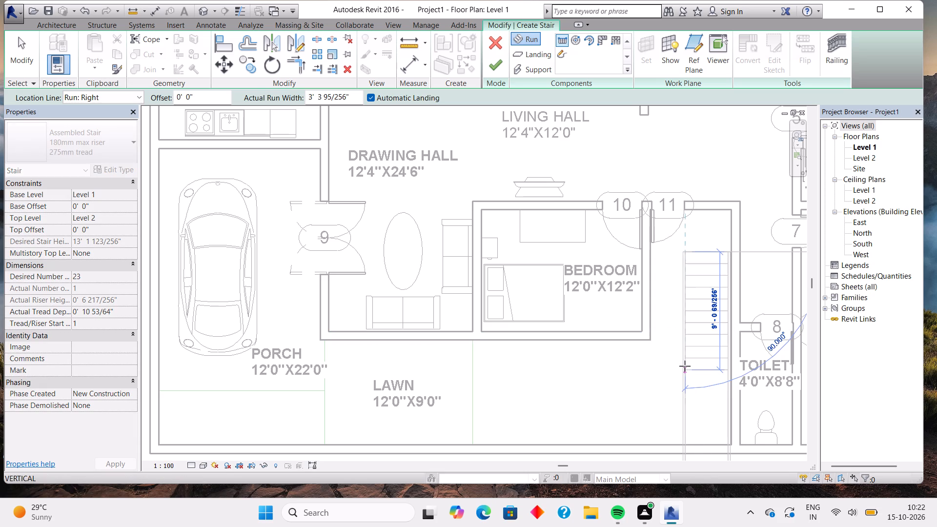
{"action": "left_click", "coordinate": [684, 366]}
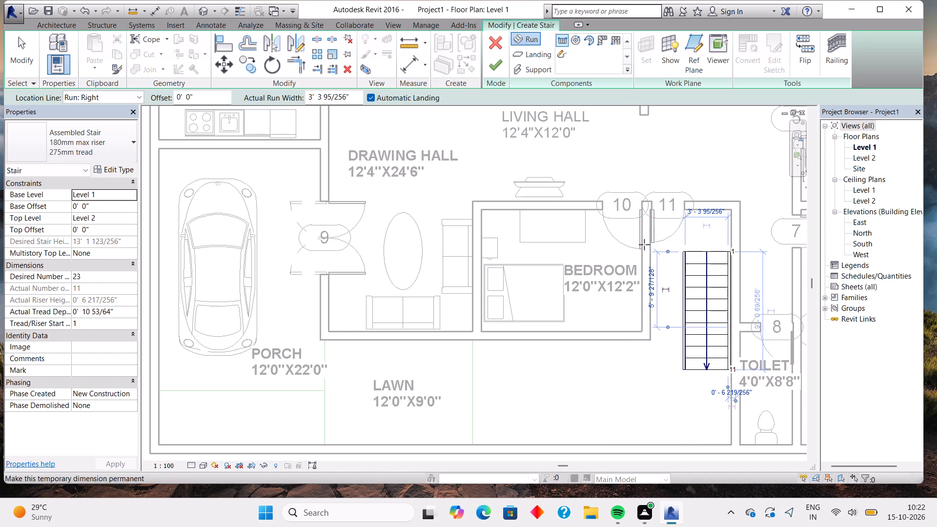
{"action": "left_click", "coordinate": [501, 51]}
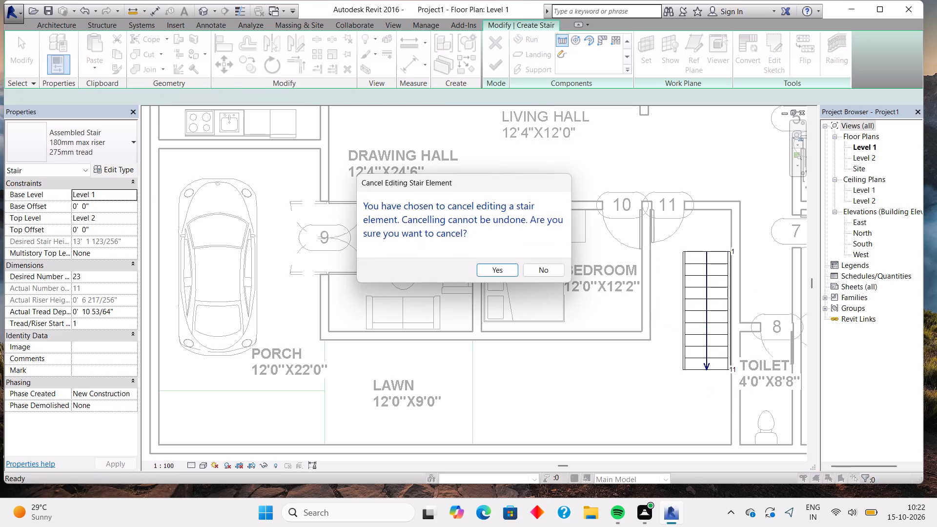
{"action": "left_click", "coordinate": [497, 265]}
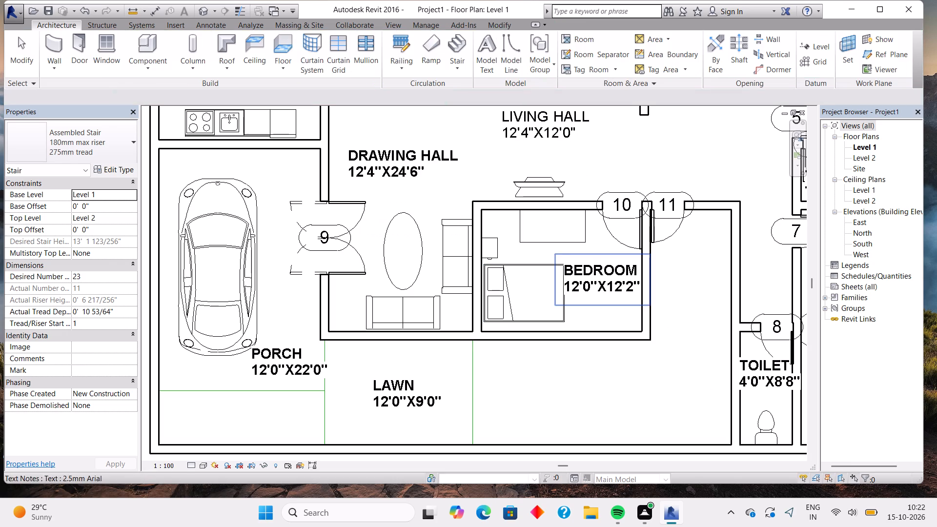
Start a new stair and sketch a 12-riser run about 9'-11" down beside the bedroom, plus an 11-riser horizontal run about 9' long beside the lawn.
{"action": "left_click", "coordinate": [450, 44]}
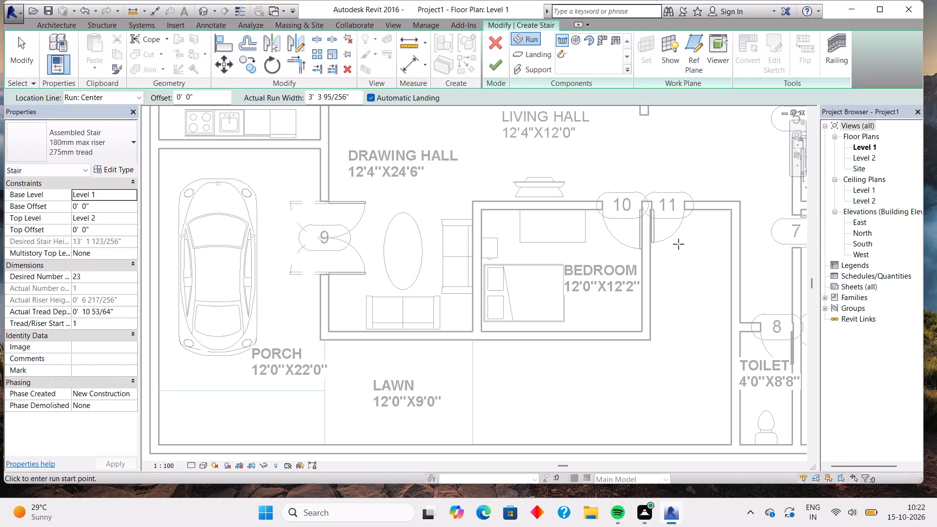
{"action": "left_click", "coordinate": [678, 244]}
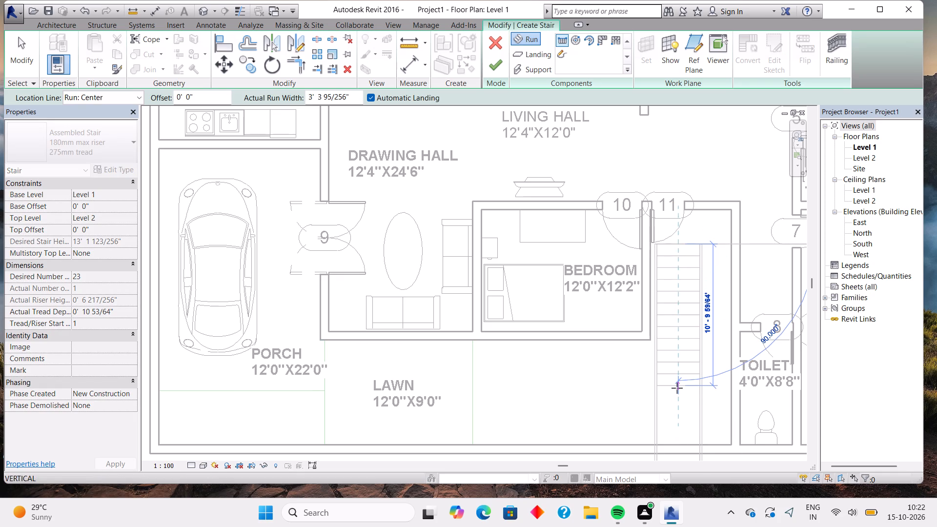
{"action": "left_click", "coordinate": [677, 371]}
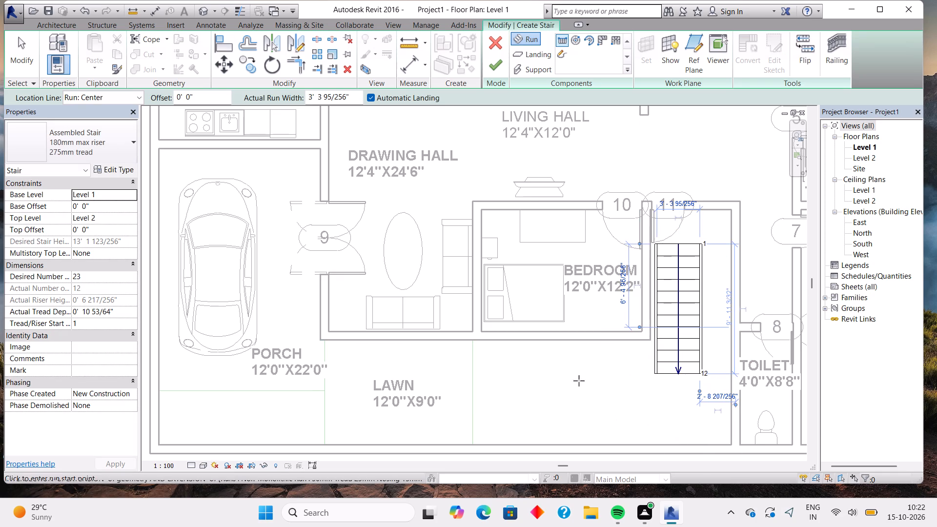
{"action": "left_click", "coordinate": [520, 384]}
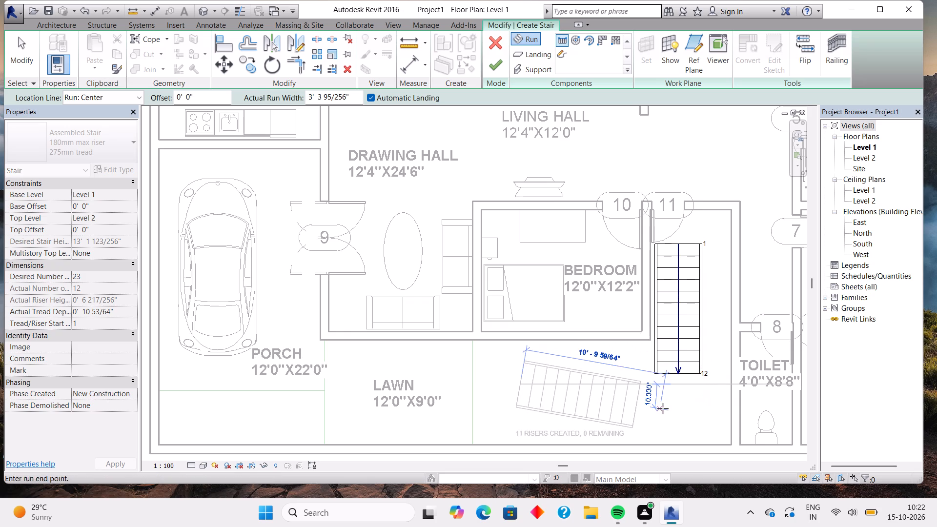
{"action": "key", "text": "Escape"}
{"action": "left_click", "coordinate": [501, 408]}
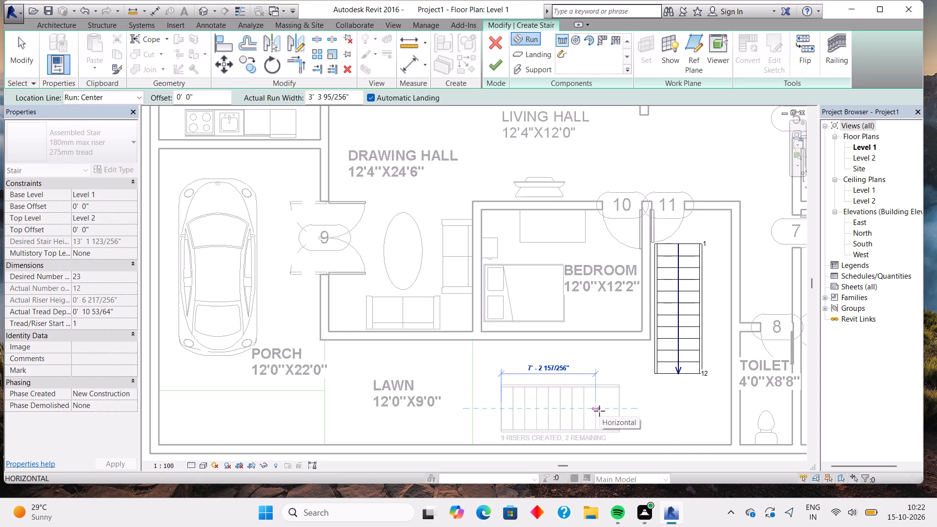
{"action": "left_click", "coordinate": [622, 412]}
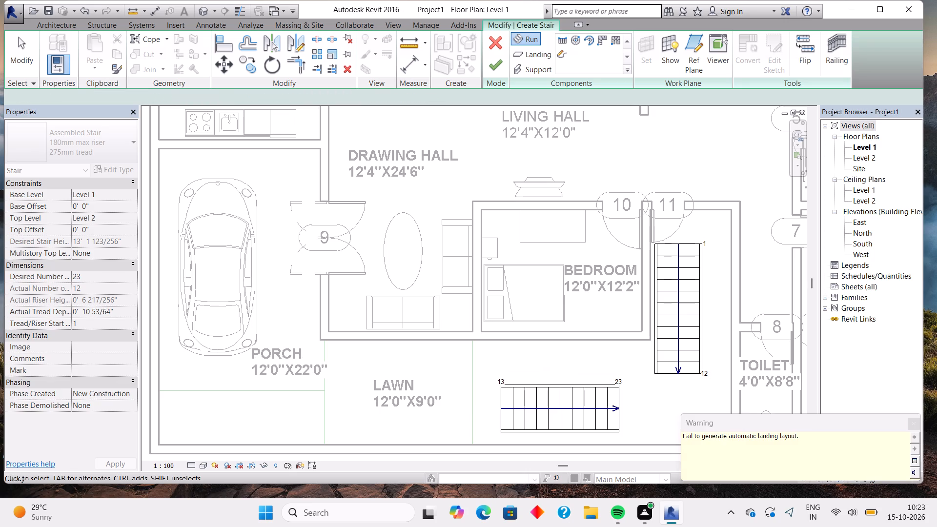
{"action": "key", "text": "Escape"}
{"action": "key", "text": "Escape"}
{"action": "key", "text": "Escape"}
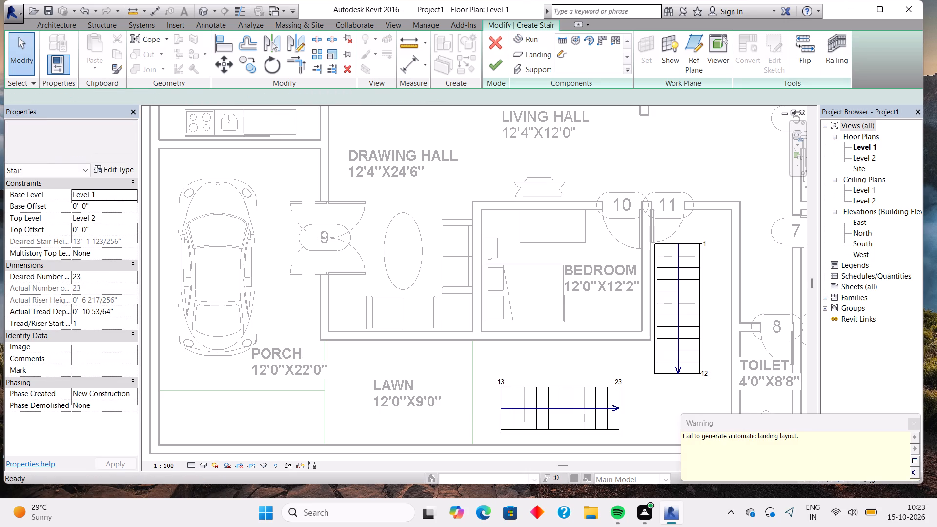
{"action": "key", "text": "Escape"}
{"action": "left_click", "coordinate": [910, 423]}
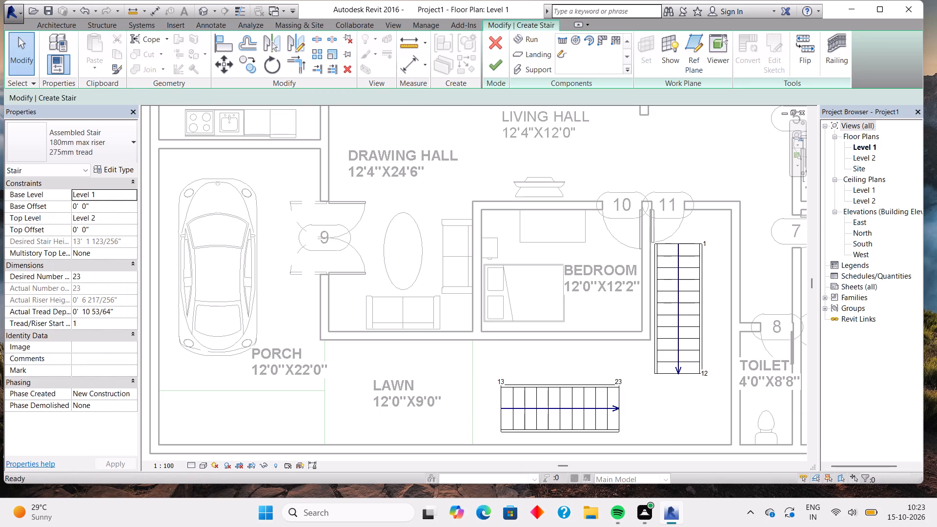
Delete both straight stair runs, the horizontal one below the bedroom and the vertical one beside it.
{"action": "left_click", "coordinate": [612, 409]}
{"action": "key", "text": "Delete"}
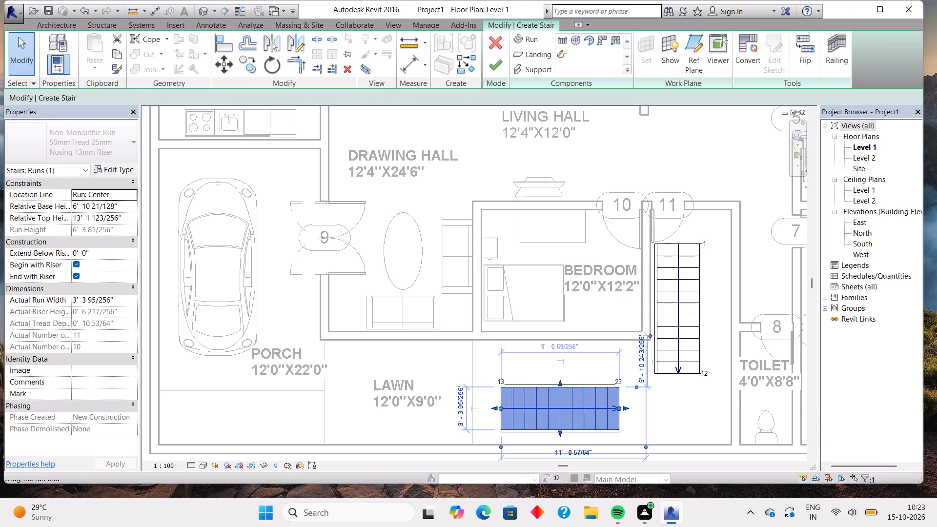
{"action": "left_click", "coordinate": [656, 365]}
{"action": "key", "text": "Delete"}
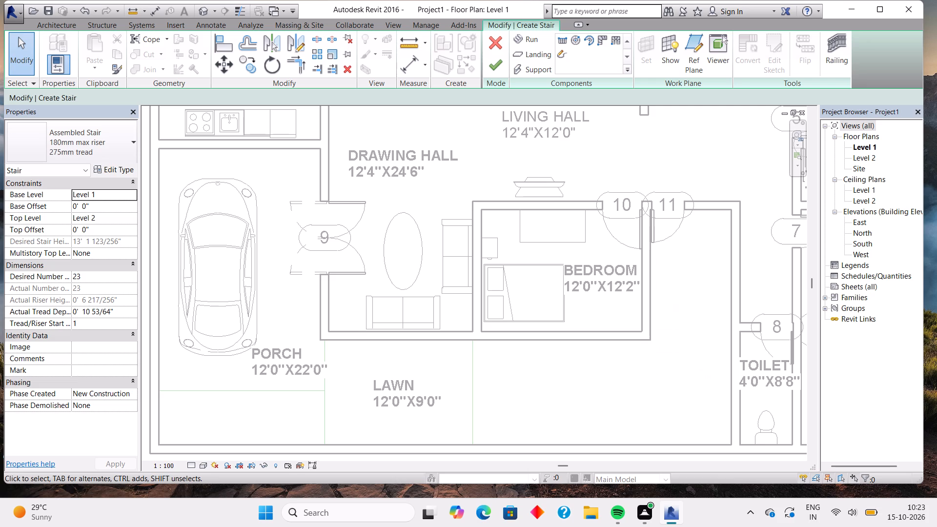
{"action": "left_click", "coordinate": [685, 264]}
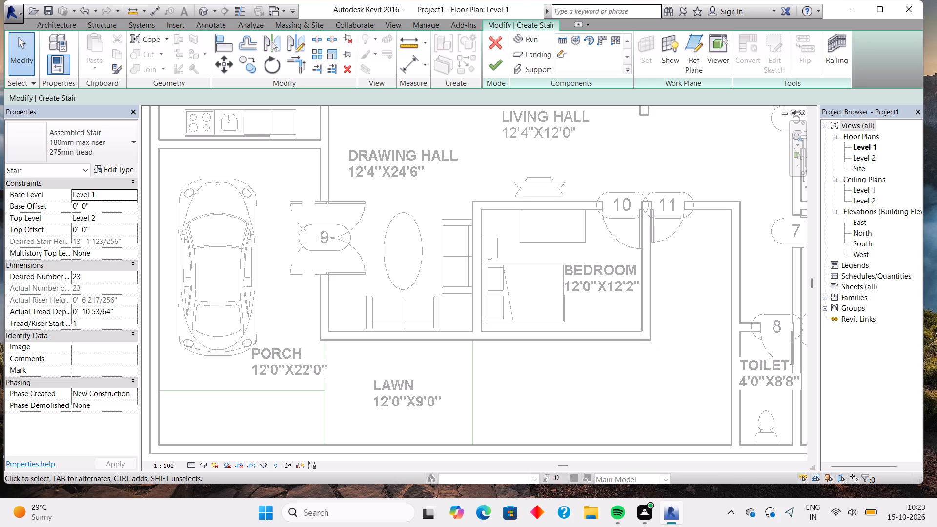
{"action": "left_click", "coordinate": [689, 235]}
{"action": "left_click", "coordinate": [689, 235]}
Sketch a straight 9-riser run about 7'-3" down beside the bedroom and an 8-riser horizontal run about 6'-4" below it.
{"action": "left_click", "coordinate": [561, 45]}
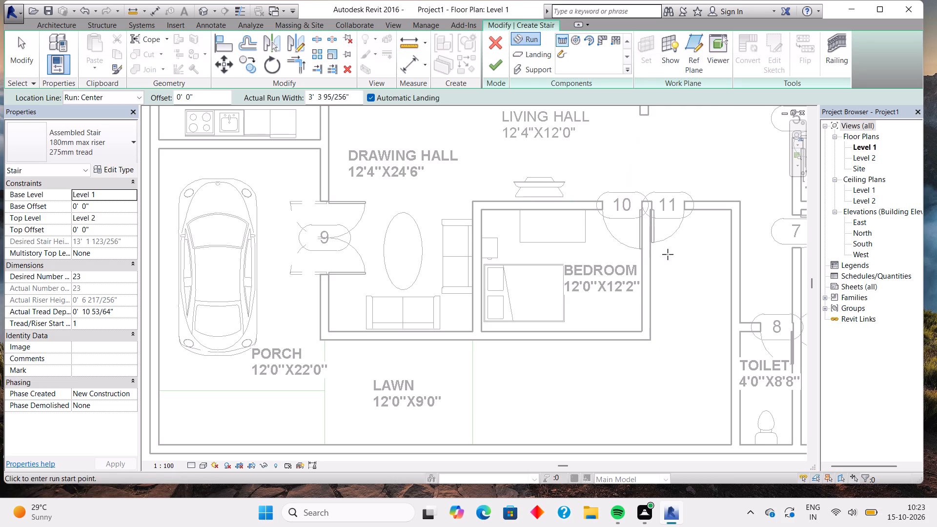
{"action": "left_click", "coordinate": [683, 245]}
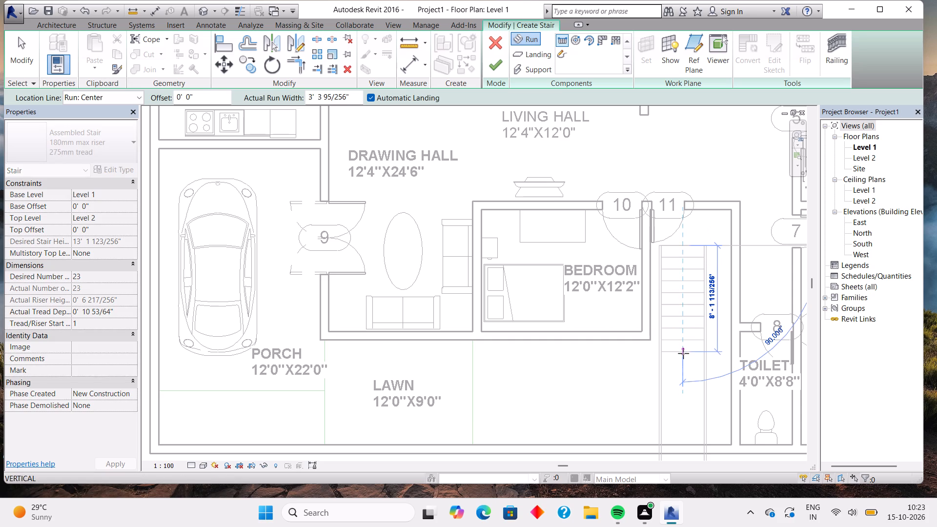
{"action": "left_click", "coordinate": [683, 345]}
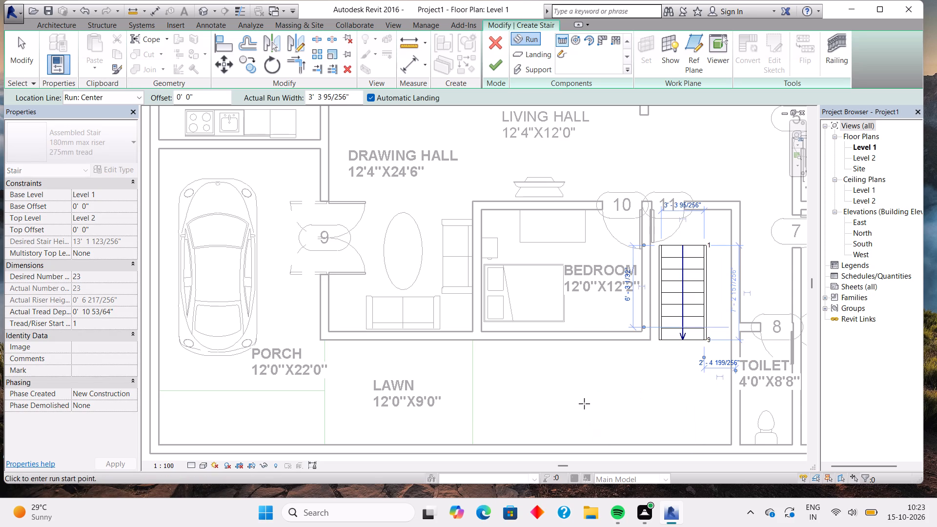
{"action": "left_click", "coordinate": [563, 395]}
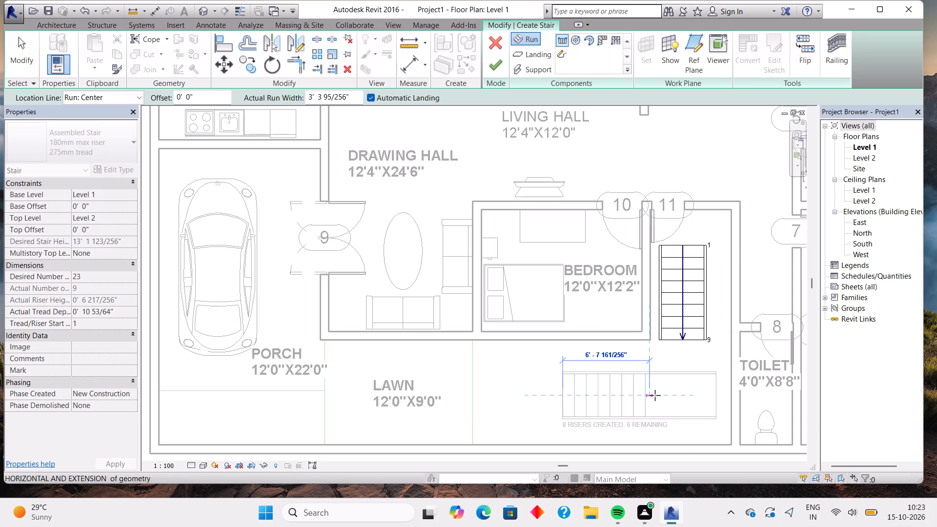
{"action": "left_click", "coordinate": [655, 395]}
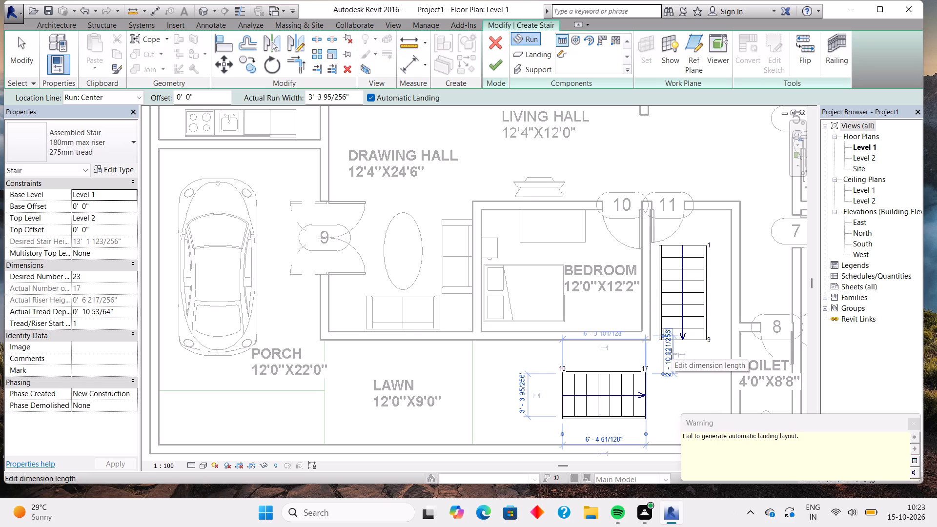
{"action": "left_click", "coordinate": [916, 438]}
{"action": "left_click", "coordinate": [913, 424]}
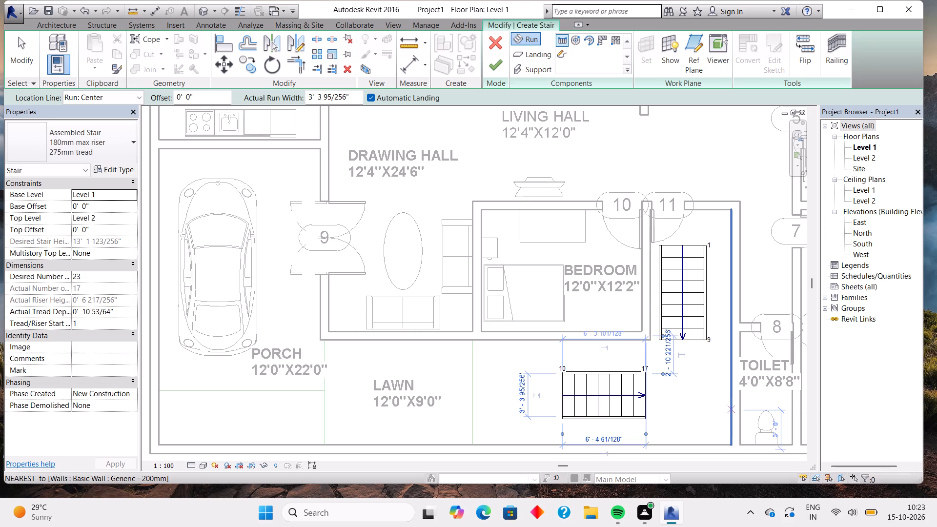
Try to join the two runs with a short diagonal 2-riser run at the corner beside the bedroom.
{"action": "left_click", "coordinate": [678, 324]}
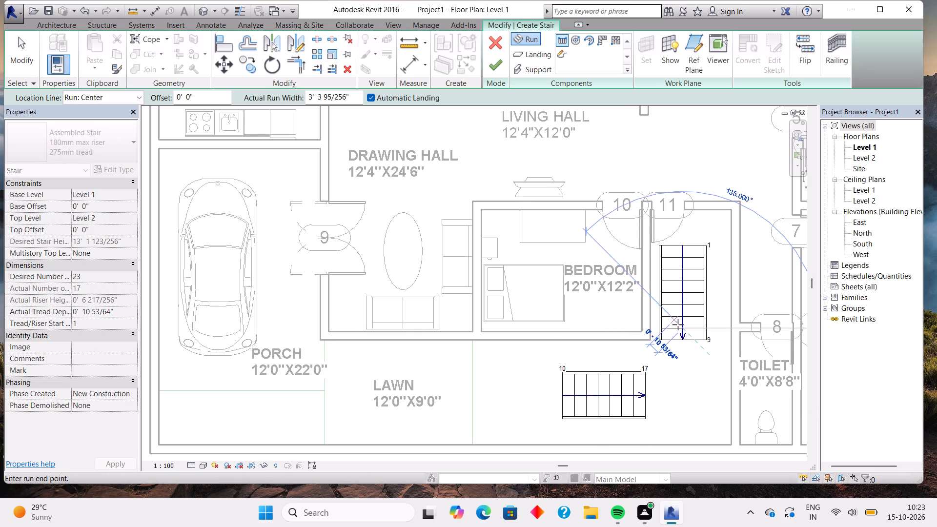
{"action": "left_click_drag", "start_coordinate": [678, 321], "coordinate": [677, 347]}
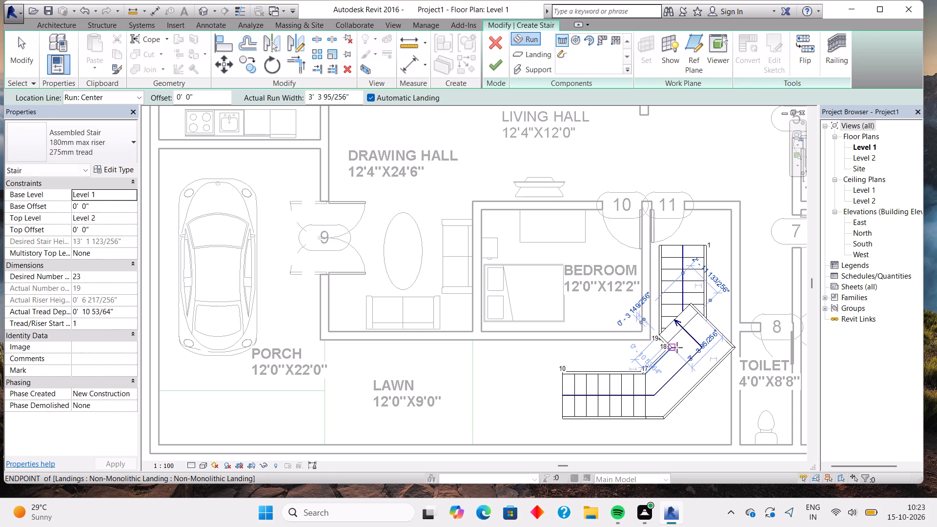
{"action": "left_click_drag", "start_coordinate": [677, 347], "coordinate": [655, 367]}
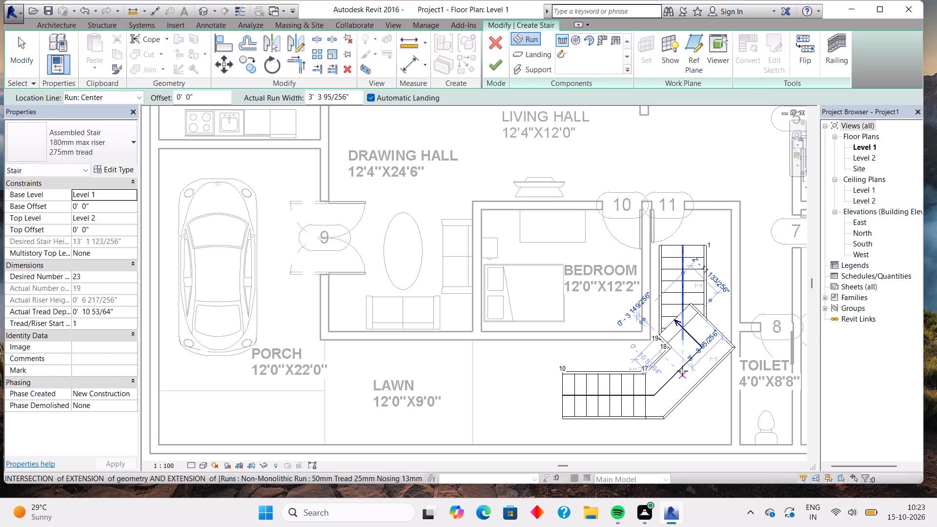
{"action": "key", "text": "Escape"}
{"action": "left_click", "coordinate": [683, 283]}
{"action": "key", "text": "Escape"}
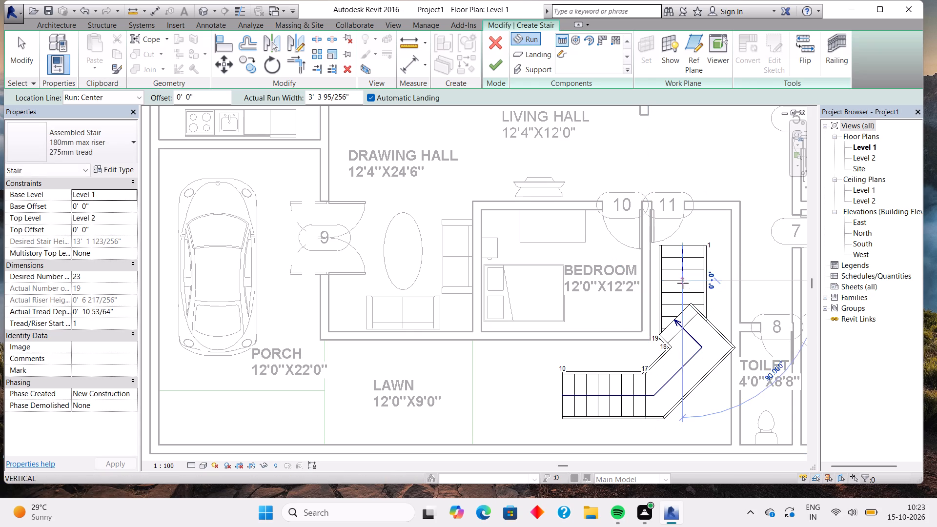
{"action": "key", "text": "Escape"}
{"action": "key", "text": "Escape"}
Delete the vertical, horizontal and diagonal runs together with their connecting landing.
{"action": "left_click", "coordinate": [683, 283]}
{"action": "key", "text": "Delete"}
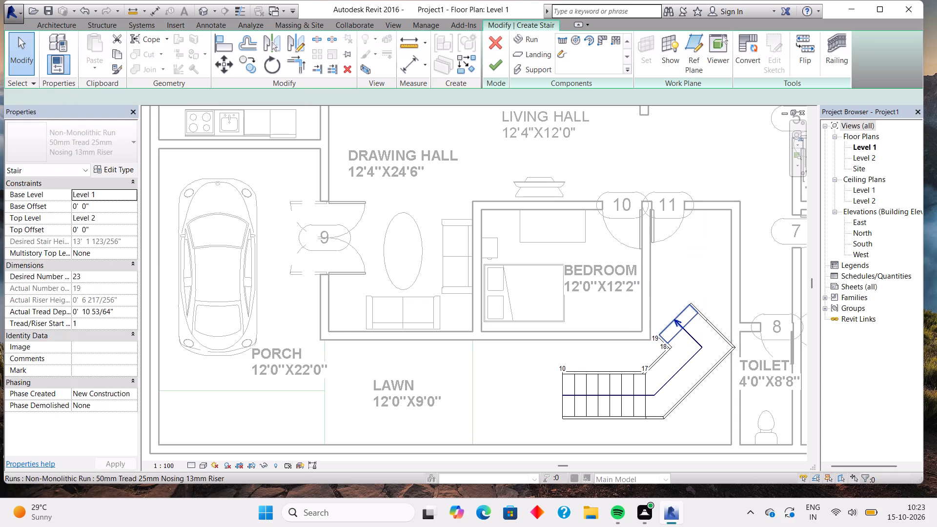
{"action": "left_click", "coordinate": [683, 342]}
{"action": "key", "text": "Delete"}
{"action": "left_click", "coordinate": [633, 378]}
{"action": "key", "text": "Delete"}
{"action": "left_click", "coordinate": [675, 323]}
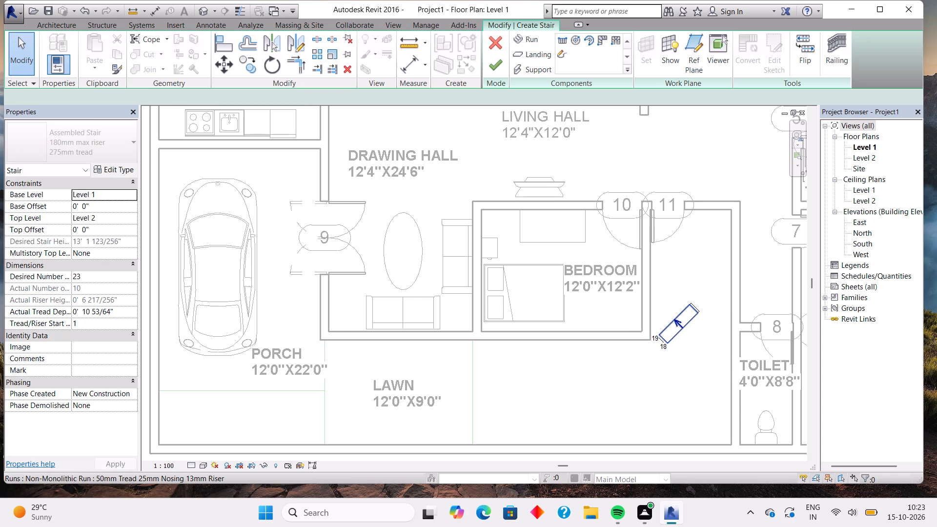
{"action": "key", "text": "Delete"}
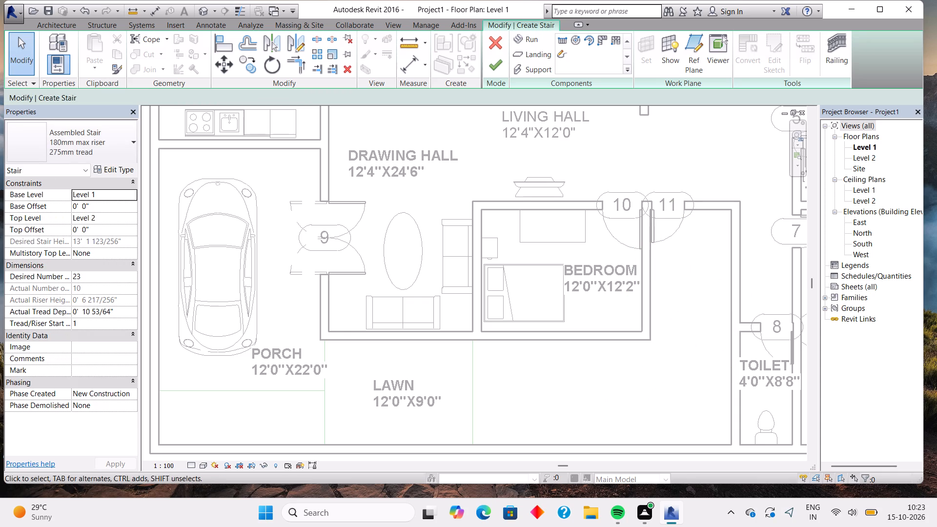
Place a 23-riser L-shaped winder run with its first riser in the open area below the bedroom.
{"action": "left_click", "coordinate": [602, 40]}
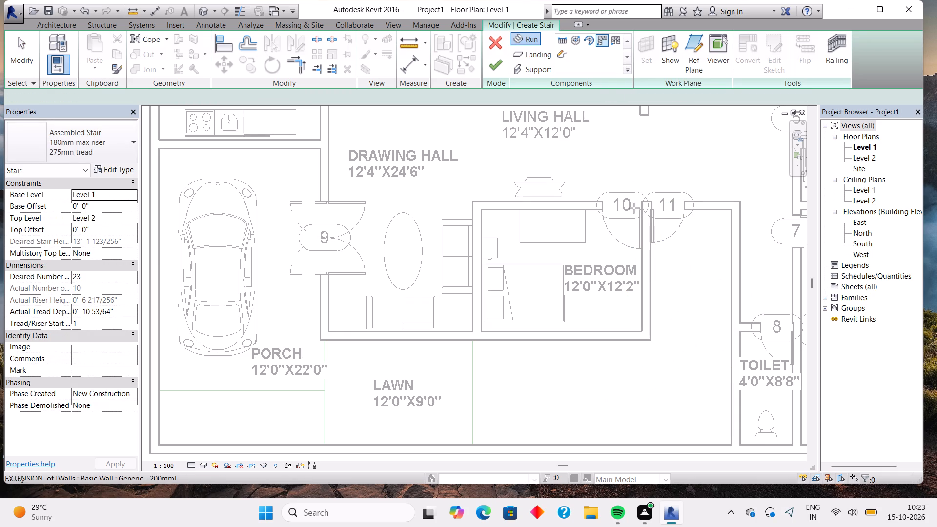
{"action": "left_click", "coordinate": [533, 402]}
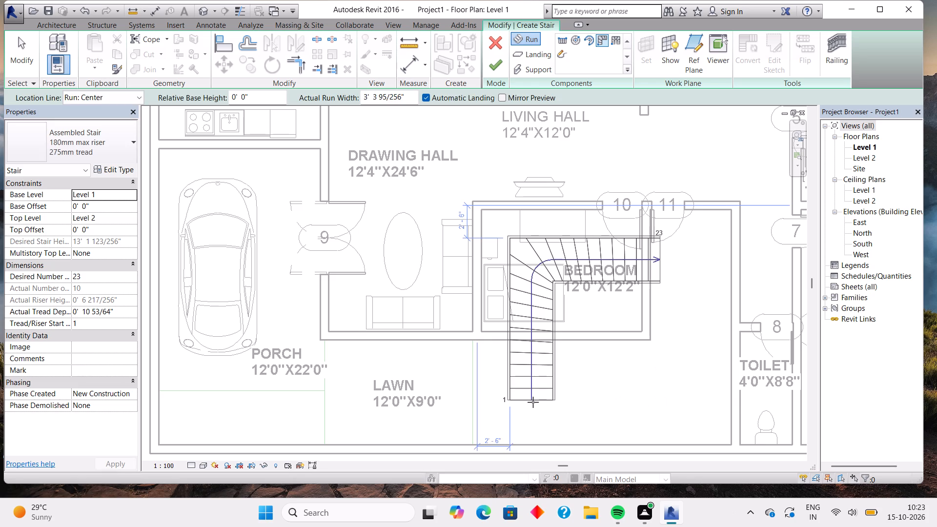
Move the L-shaped run to about 4'-3" below the wall with doors 10 and 11, and try to rotate it.
{"action": "left_click", "coordinate": [545, 363]}
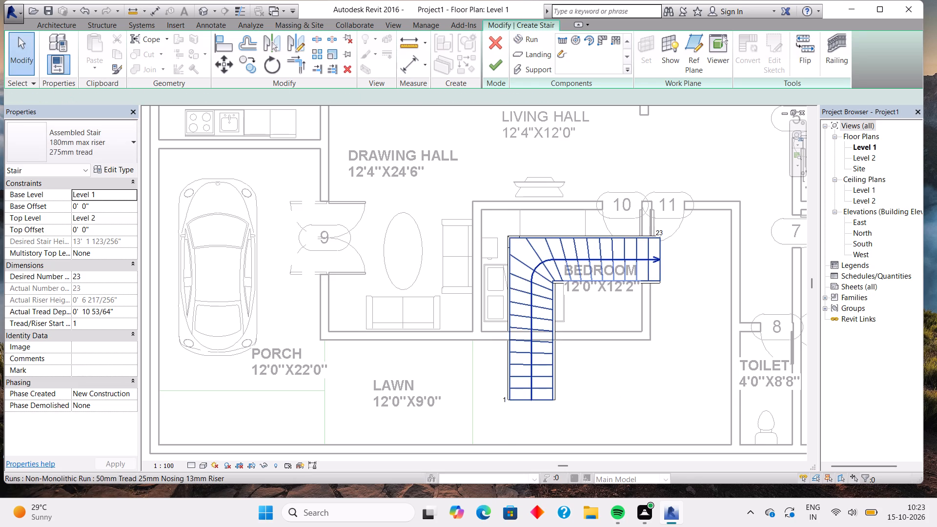
{"action": "key", "text": "space"}
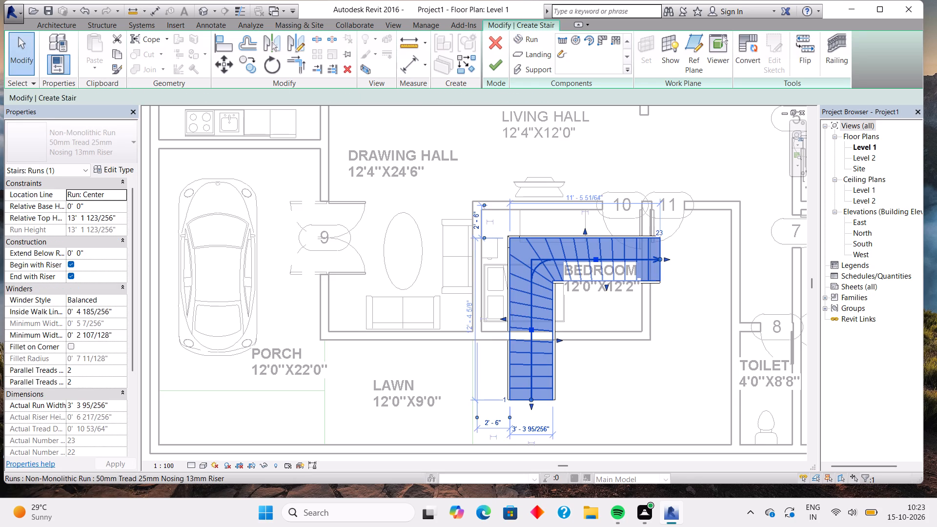
{"action": "key", "text": "space"}
{"action": "left_click_drag", "start_coordinate": [531, 295], "coordinate": [626, 342]}
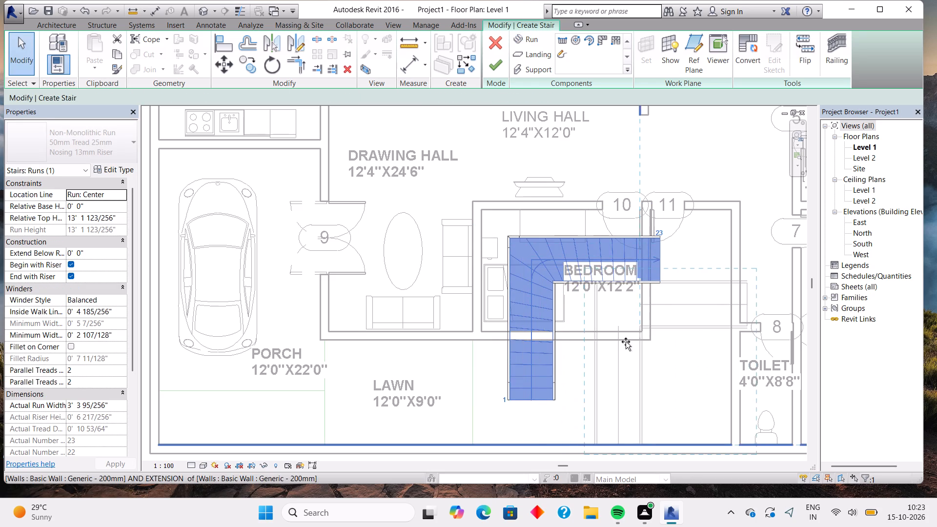
{"action": "left_click_drag", "start_coordinate": [626, 342], "coordinate": [632, 313]}
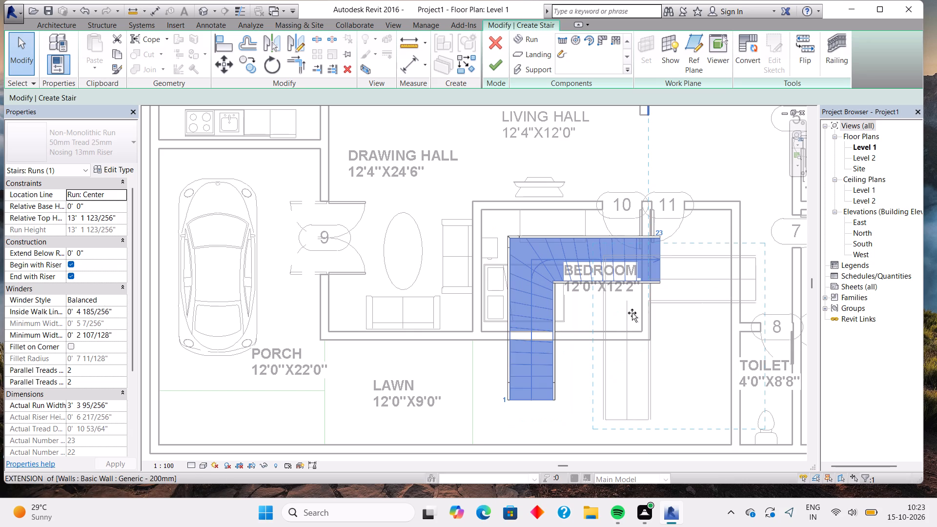
{"action": "key", "text": "Down"}
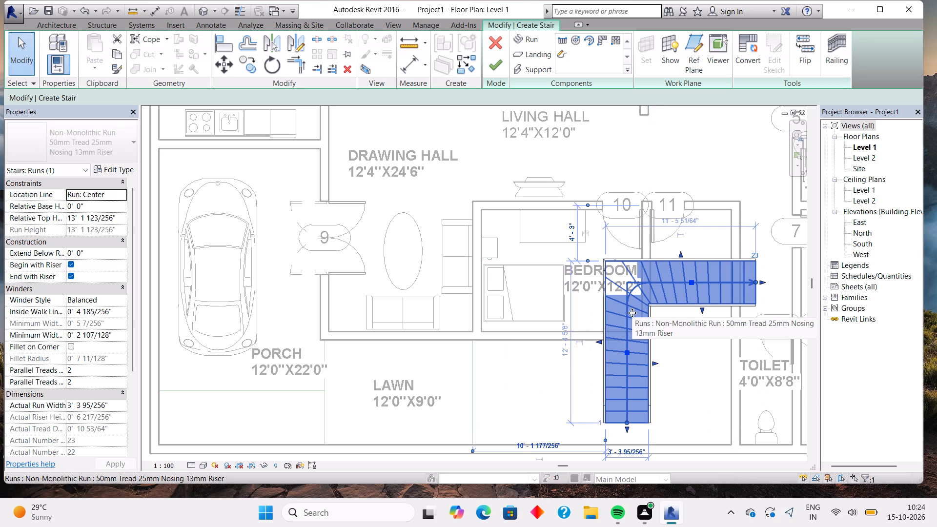
{"action": "key", "text": "space"}
{"action": "key", "text": "space"}
{"action": "left_click", "coordinate": [688, 303]}
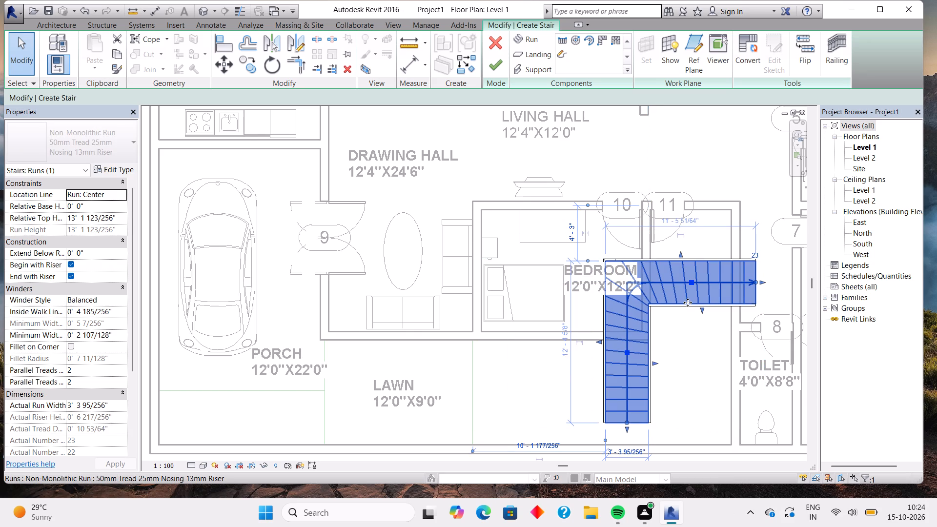
{"action": "key", "text": "space"}
{"action": "key", "text": "space"}
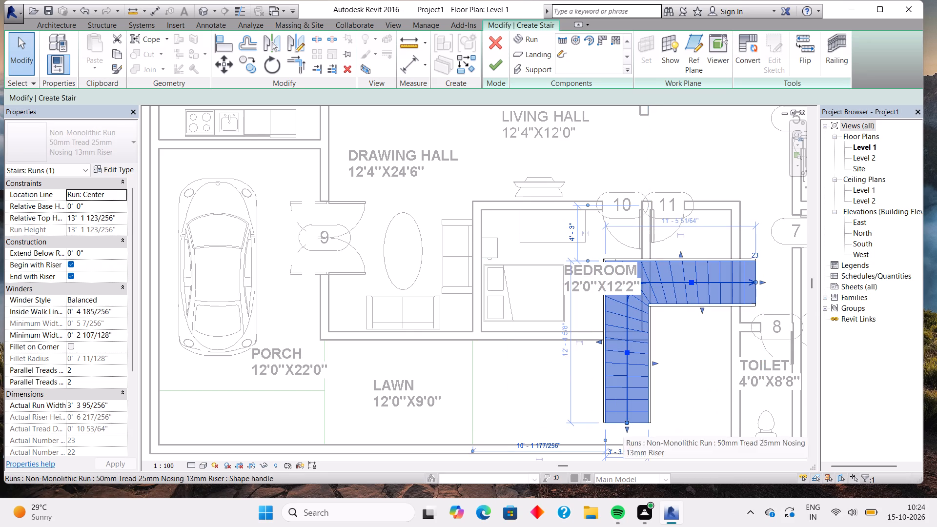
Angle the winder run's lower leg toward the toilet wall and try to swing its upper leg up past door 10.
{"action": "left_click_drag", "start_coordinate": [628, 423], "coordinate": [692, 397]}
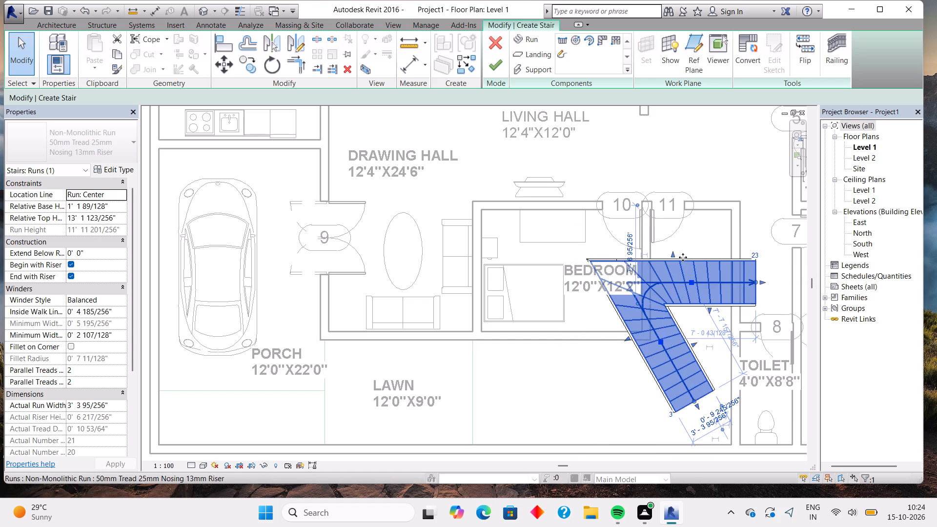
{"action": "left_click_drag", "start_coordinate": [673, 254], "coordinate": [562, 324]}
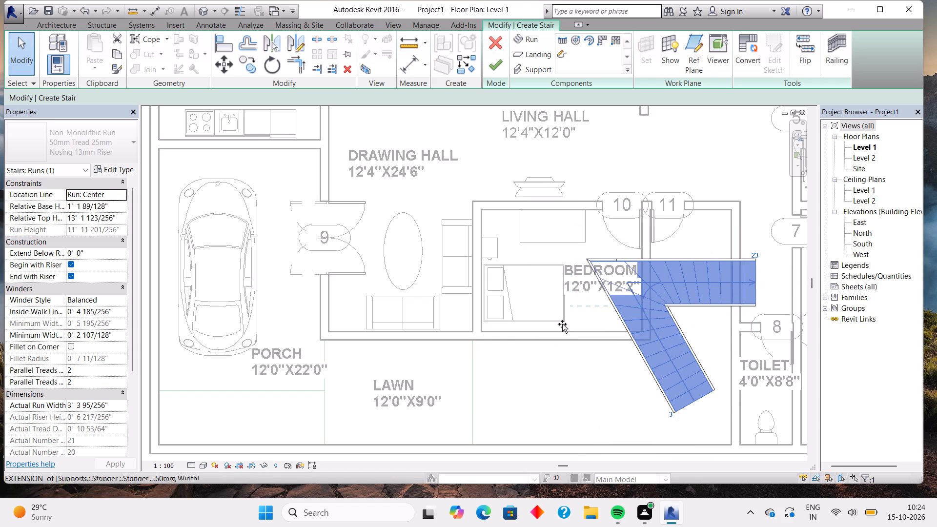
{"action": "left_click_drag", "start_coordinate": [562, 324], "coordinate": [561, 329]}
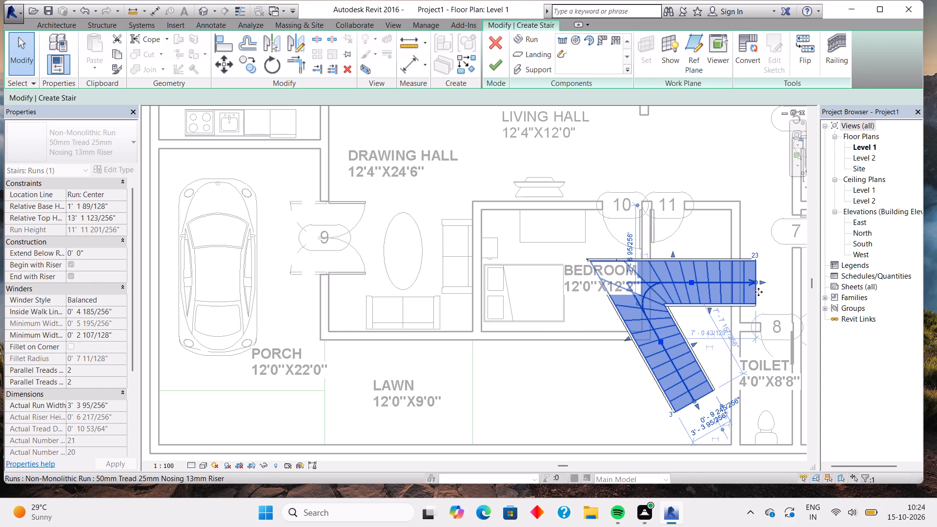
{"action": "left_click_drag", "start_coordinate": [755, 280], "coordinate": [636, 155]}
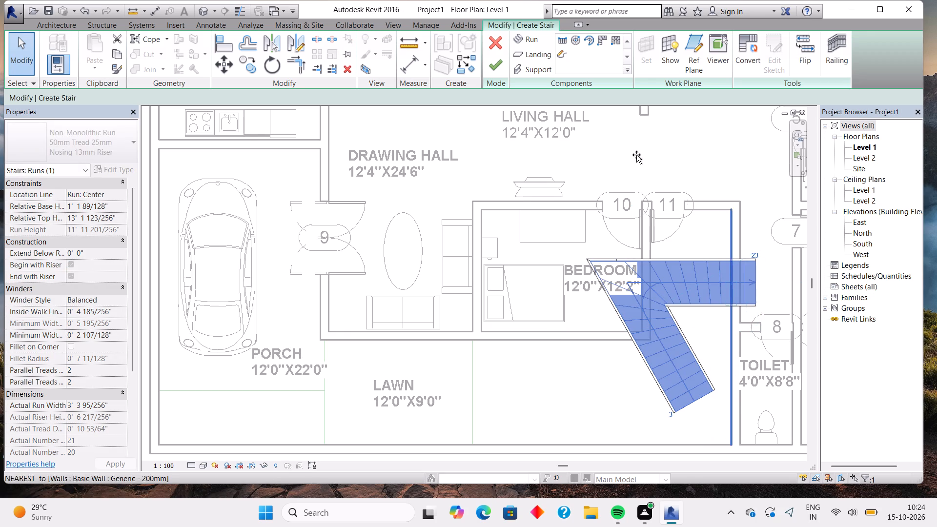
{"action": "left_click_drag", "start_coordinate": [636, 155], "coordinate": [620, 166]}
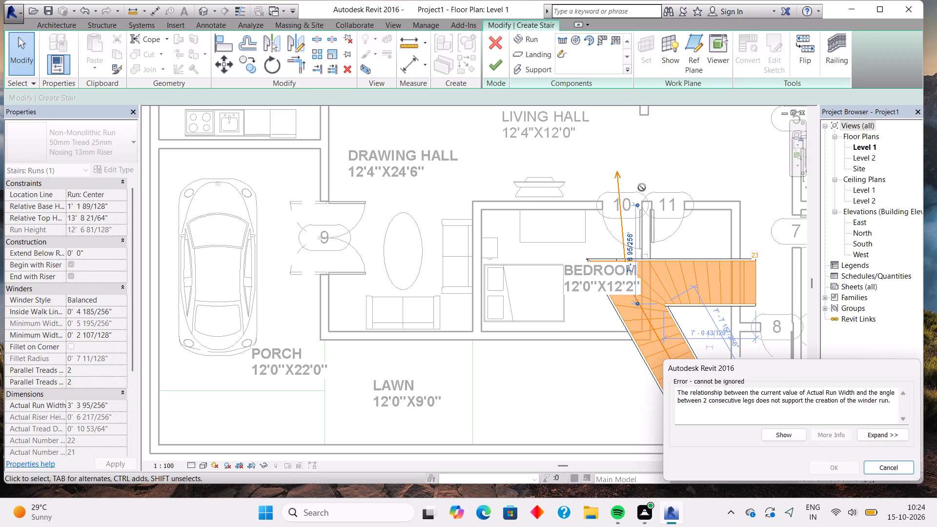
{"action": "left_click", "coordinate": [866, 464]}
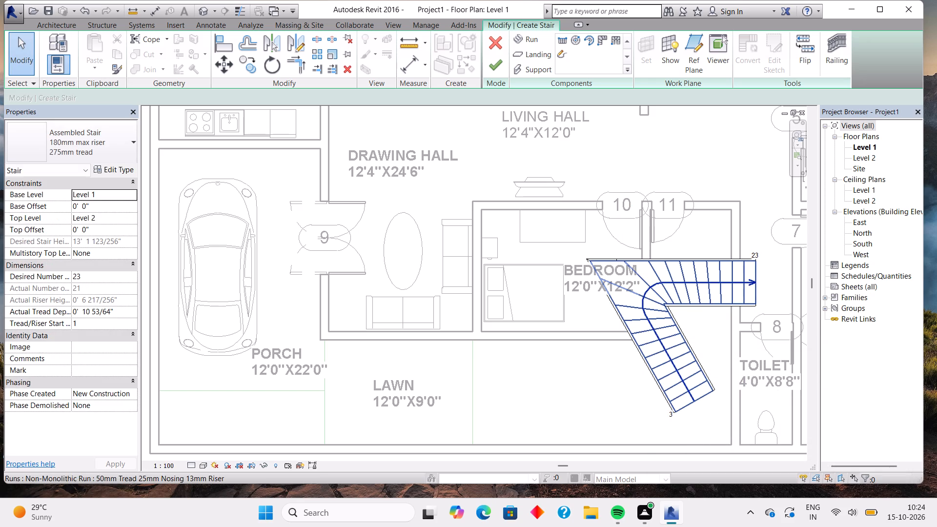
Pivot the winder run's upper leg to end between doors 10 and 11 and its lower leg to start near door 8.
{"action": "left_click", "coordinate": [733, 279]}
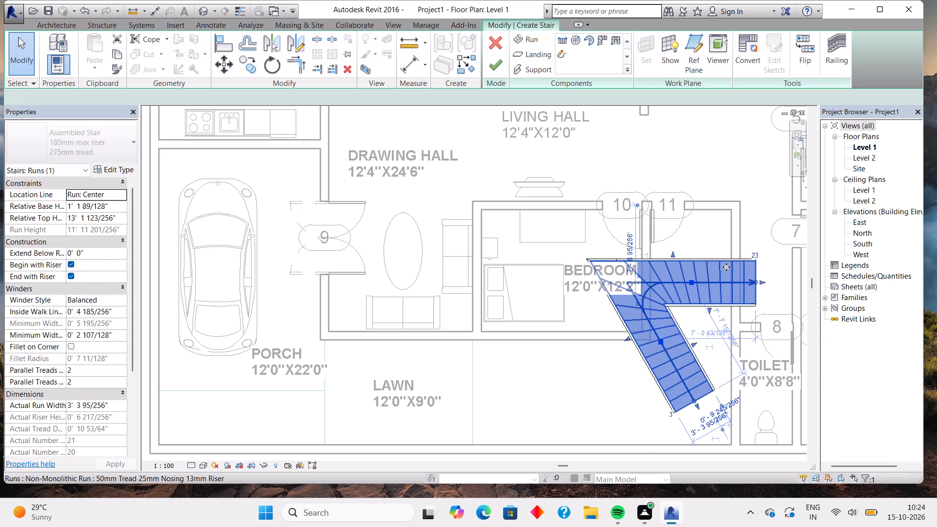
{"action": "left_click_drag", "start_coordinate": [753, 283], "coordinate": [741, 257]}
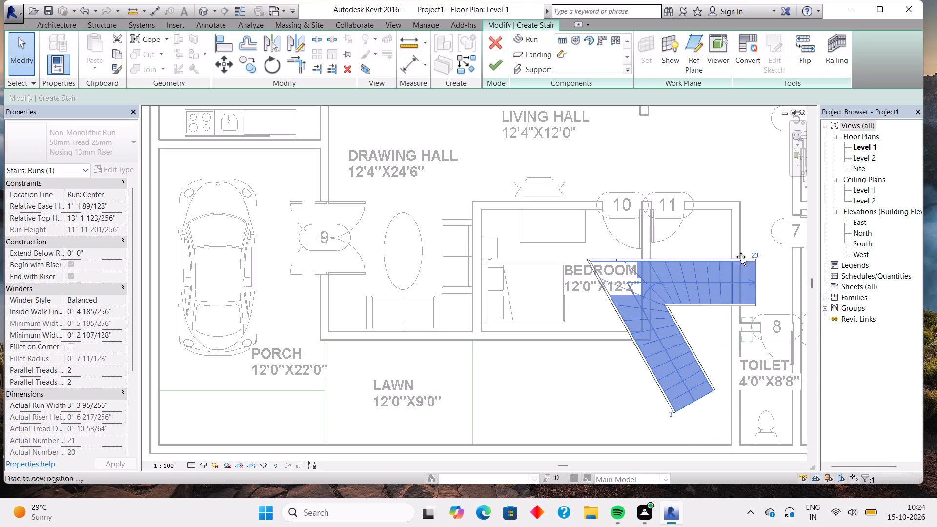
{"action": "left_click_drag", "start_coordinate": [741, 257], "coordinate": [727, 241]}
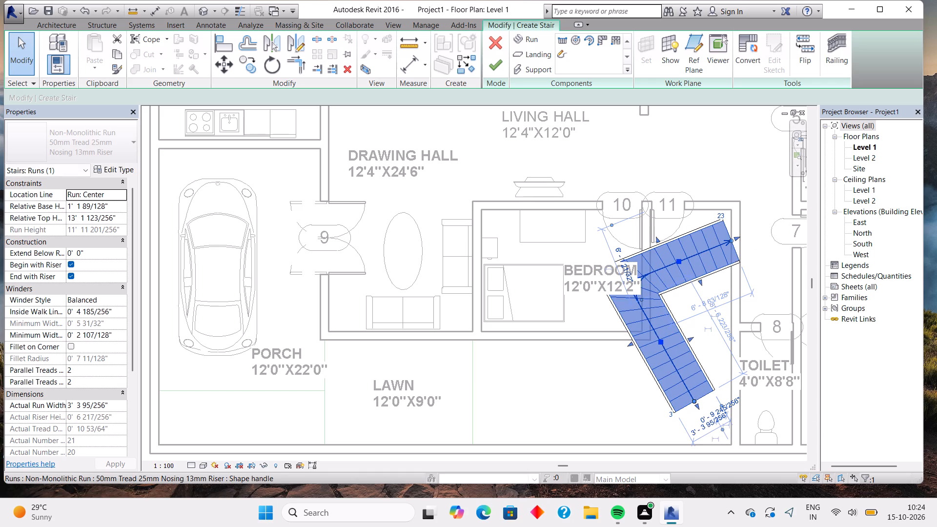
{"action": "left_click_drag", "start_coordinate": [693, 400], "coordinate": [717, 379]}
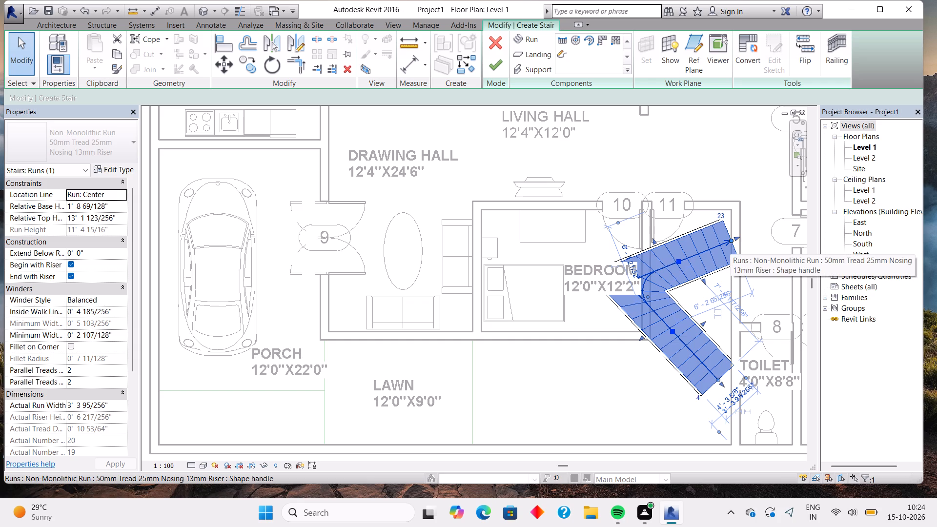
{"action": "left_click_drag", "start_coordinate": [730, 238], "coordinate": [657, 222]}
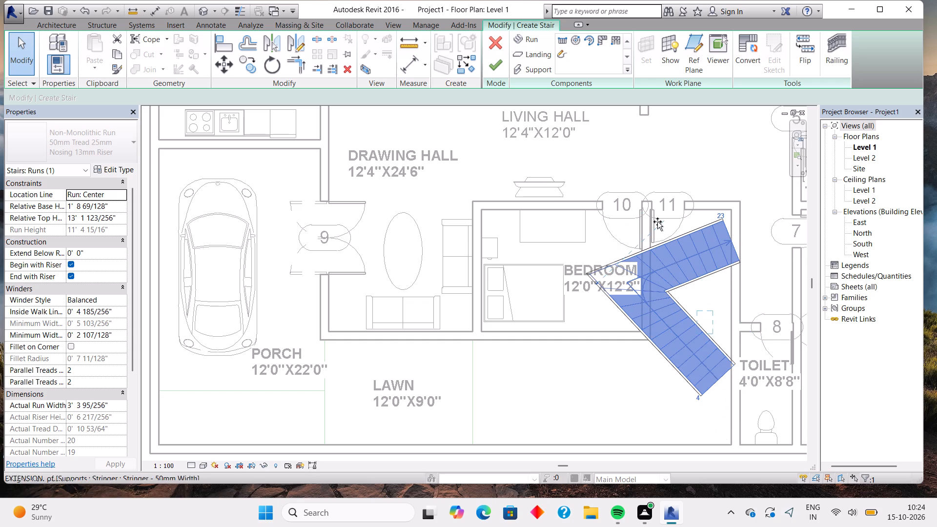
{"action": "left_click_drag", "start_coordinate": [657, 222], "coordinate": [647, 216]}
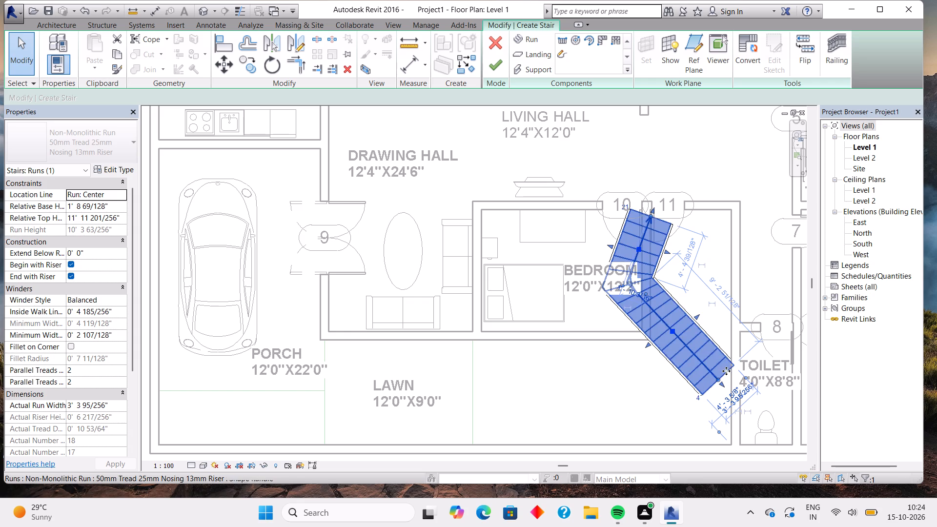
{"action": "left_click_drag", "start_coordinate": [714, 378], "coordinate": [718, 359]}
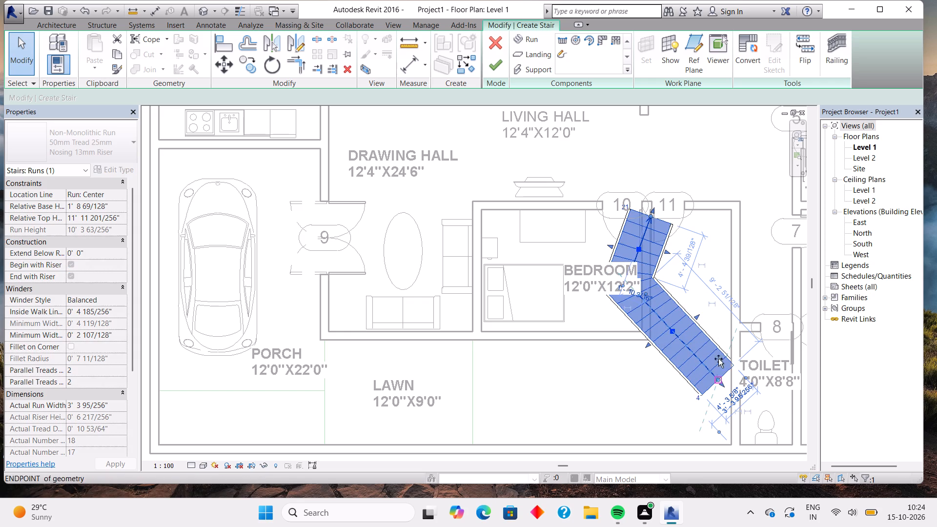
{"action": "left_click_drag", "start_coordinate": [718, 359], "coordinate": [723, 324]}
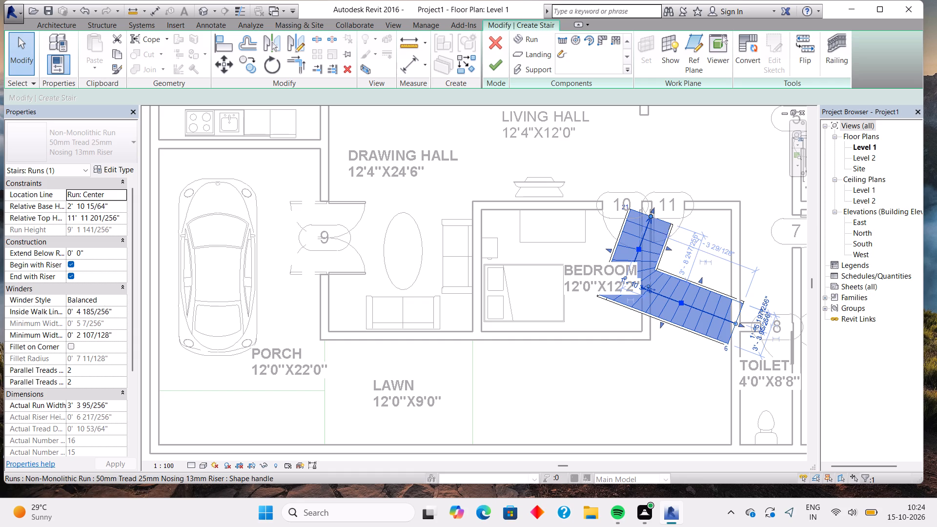
Move the whole winder run down into the open area below the bedroom, beside the lawn.
{"action": "left_click_drag", "start_coordinate": [651, 218], "coordinate": [574, 236]}
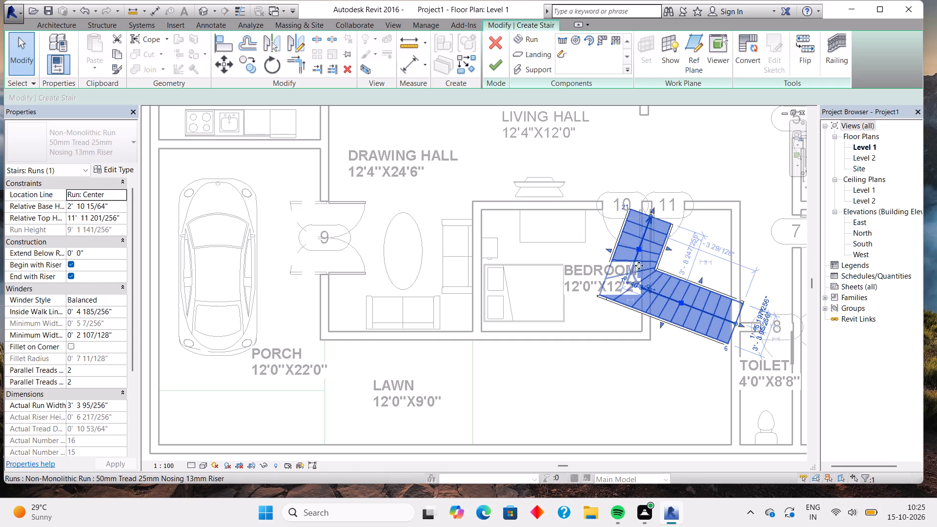
{"action": "left_click_drag", "start_coordinate": [659, 301], "coordinate": [661, 327]}
{"action": "left_click_drag", "start_coordinate": [661, 327], "coordinate": [593, 412]}
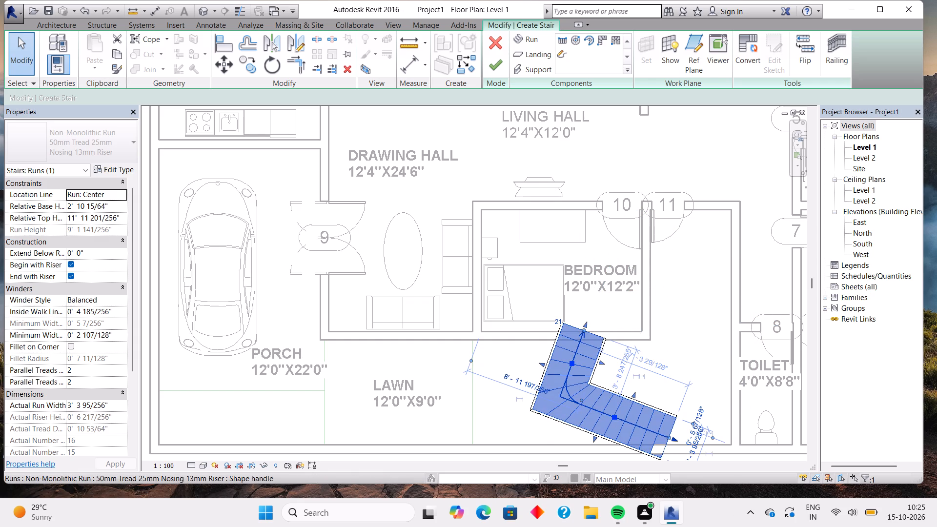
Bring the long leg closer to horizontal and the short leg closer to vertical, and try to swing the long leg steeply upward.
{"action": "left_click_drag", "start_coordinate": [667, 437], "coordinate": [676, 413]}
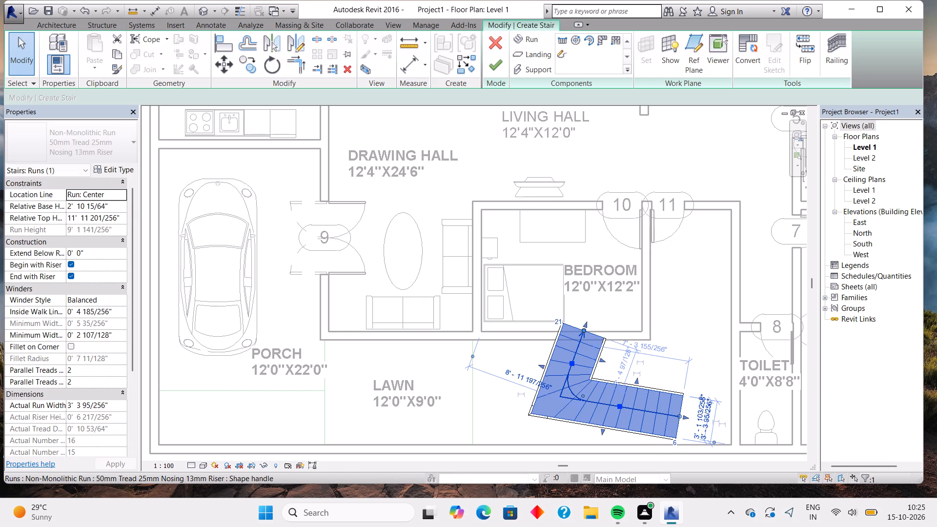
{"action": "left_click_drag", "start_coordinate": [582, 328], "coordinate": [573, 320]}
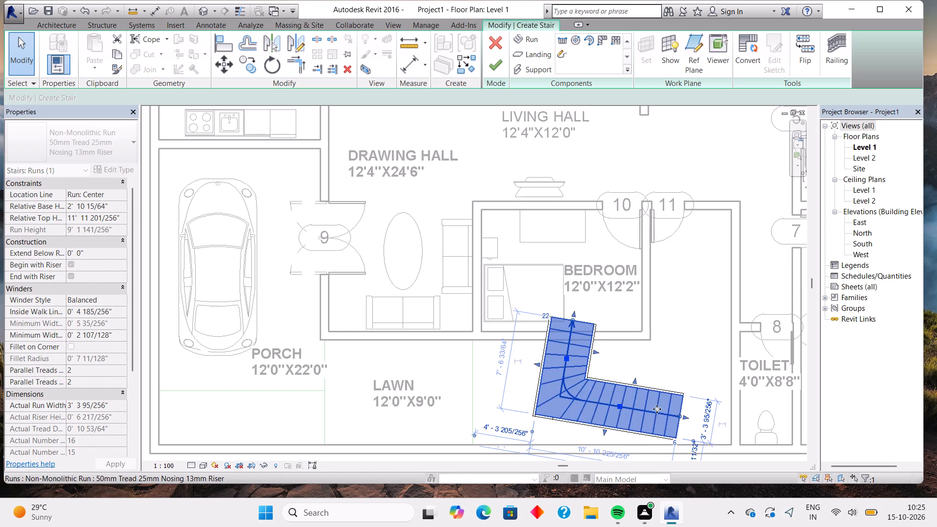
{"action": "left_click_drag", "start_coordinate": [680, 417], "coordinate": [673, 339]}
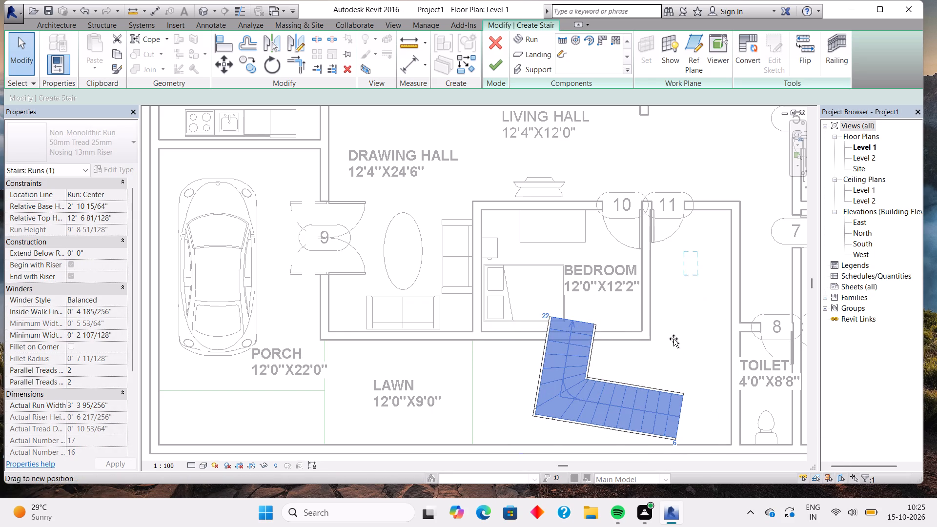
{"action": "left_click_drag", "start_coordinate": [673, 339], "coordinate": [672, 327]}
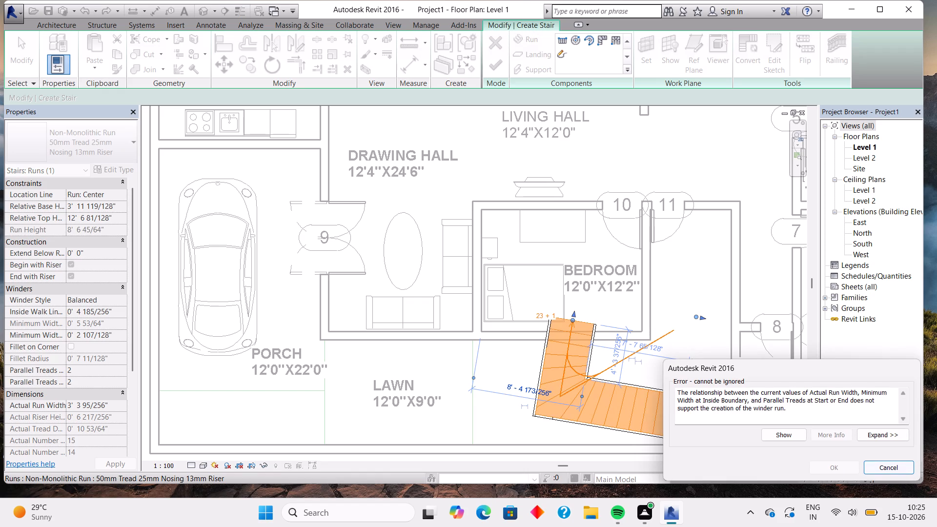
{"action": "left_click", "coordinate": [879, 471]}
Angle the long leg's start up toward the bedroom's lower corner and tilt the short leg's end toward the lawn.
{"action": "left_click", "coordinate": [649, 413]}
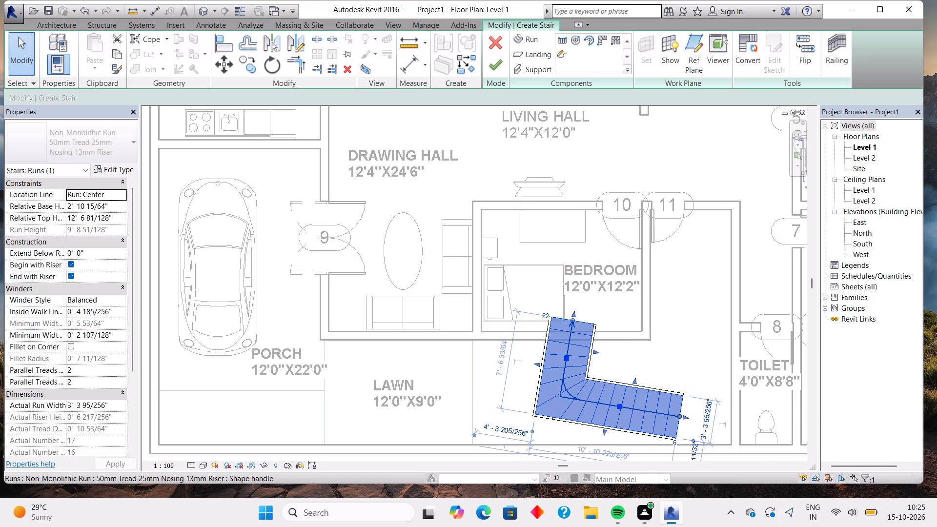
{"action": "left_click_drag", "start_coordinate": [680, 415], "coordinate": [678, 373]}
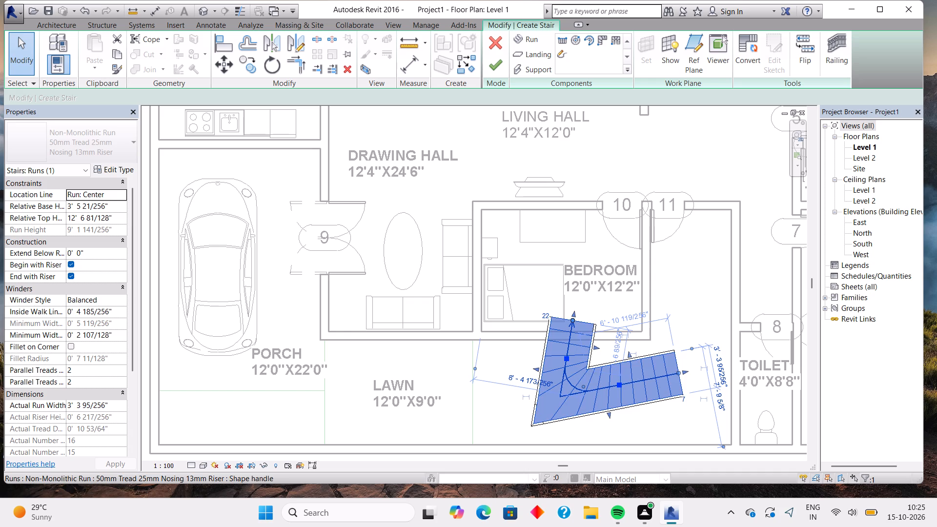
{"action": "left_click_drag", "start_coordinate": [571, 322], "coordinate": [537, 338]}
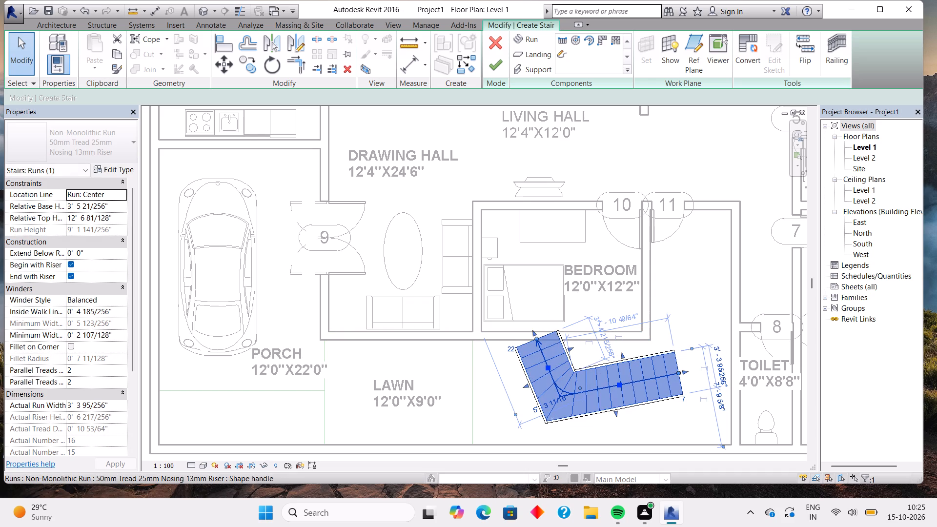
{"action": "left_click_drag", "start_coordinate": [676, 371], "coordinate": [678, 331]}
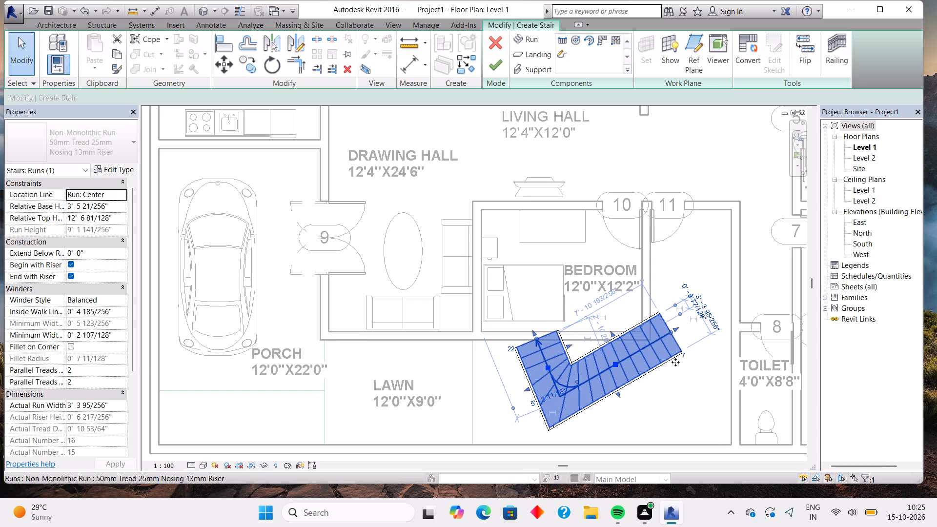
Swing the short leg's end out toward the lawn and the long leg's start up to the wall between doors 10 and 11.
{"action": "left_click_drag", "start_coordinate": [564, 395], "coordinate": [620, 386]}
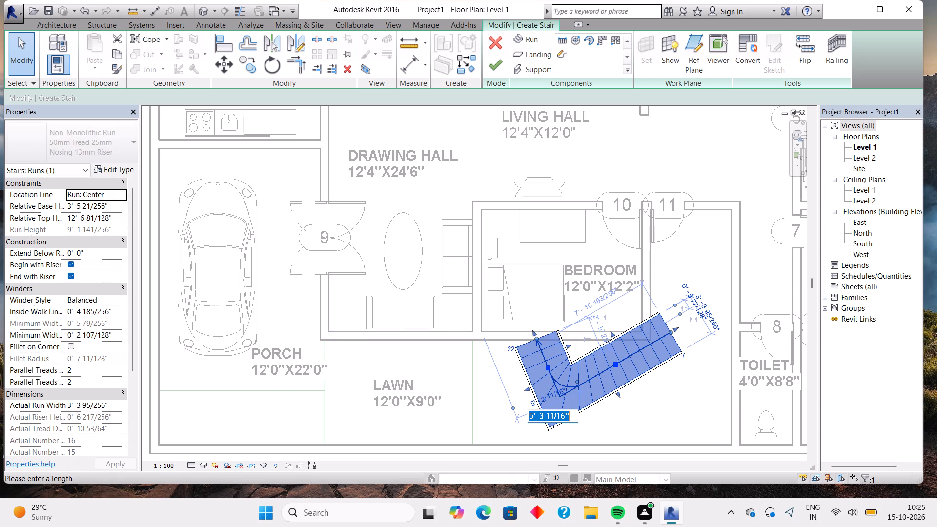
{"action": "left_click", "coordinate": [643, 422]}
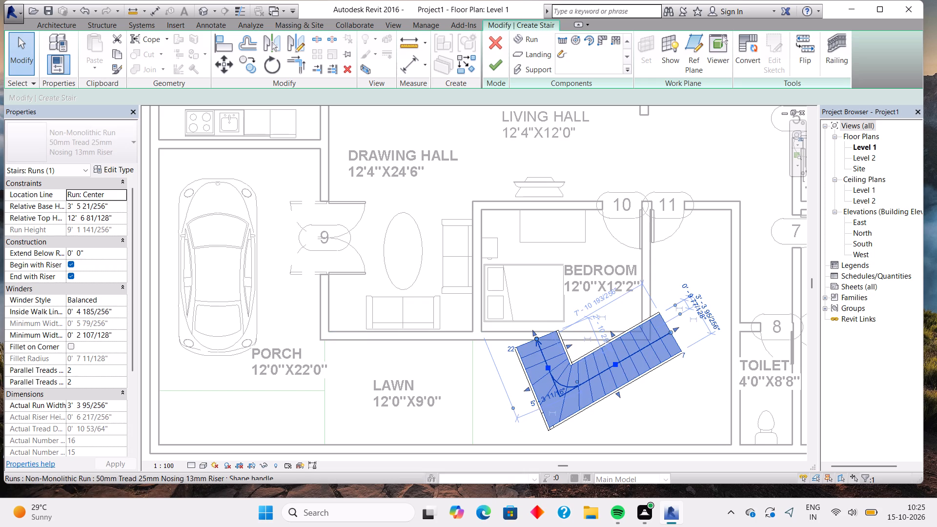
{"action": "left_click_drag", "start_coordinate": [537, 337], "coordinate": [496, 372]}
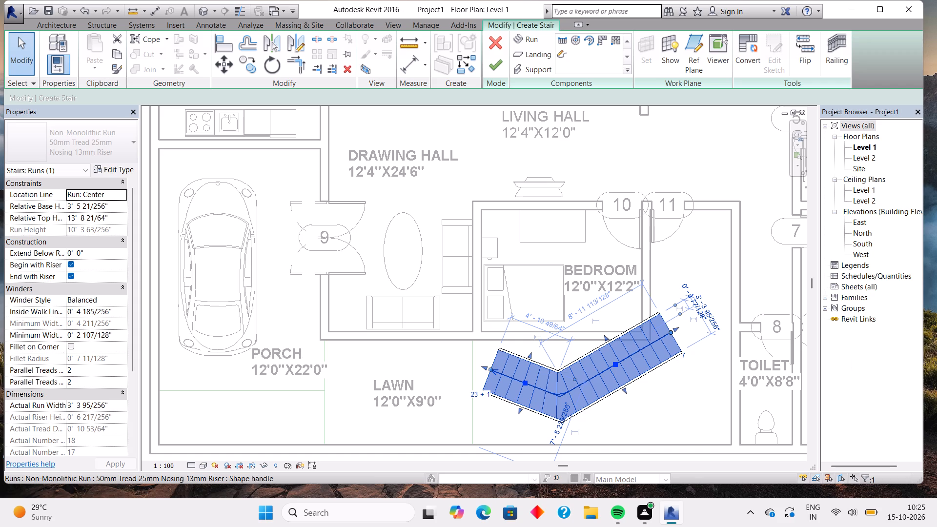
{"action": "left_click_drag", "start_coordinate": [671, 333], "coordinate": [622, 229]}
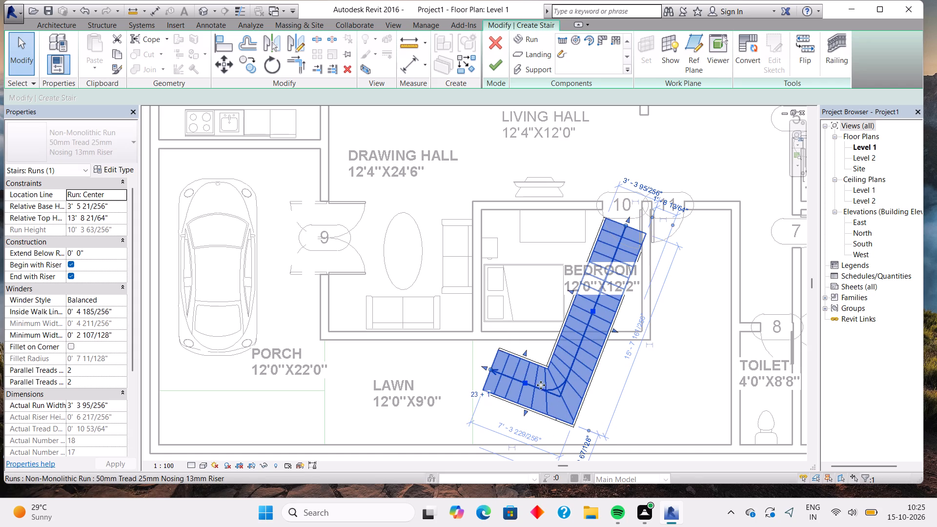
Move the whole winder run across so its long leg starts beside door 11, and nudge it slightly back toward the bedroom.
{"action": "left_click_drag", "start_coordinate": [541, 385], "coordinate": [618, 376]}
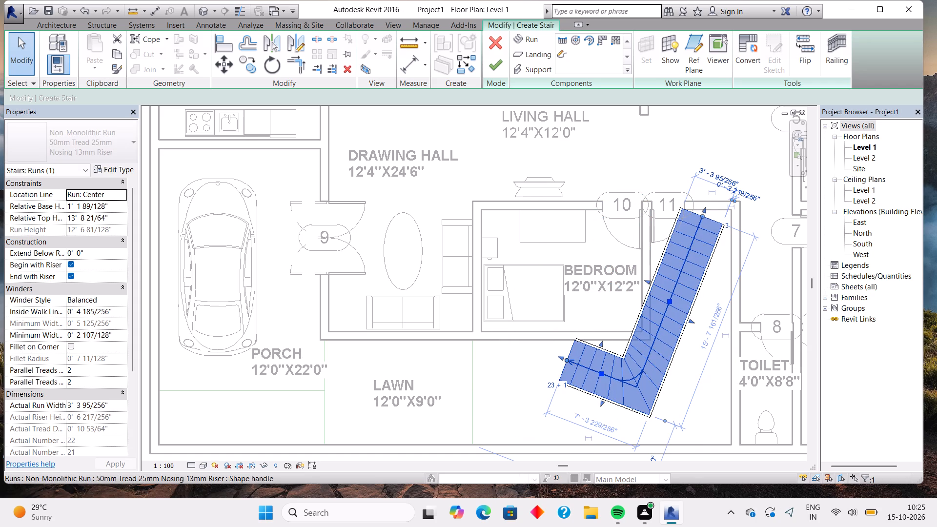
{"action": "left_click", "coordinate": [663, 422]}
{"action": "left_click", "coordinate": [665, 416]}
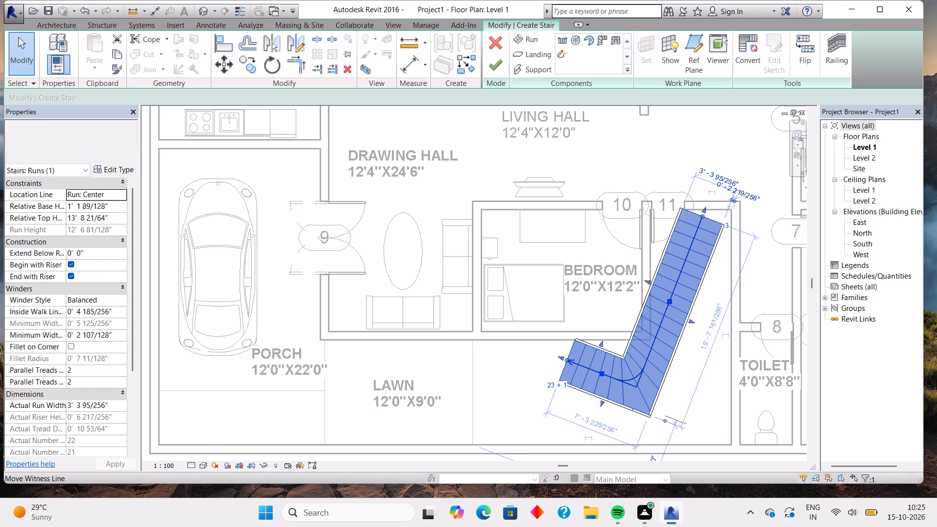
{"action": "left_click", "coordinate": [663, 418]}
{"action": "left_click_drag", "start_coordinate": [636, 390], "coordinate": [641, 393]}
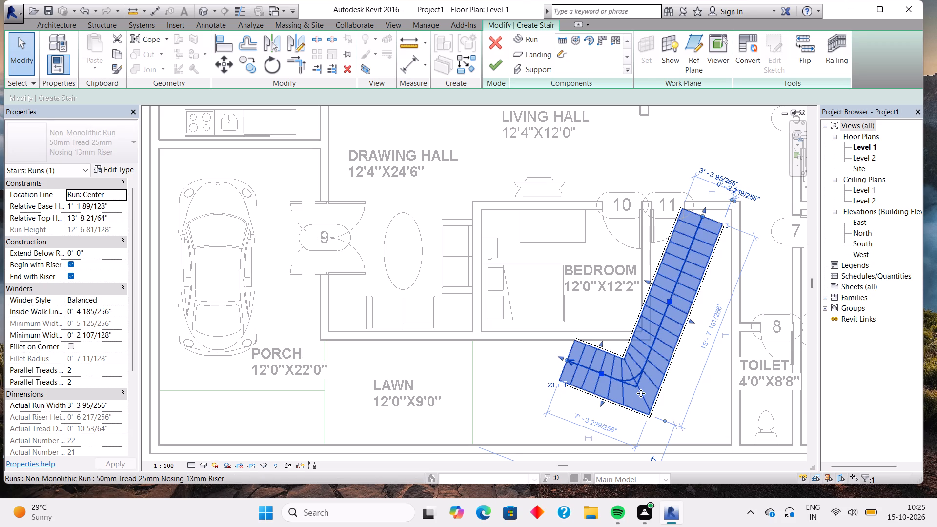
{"action": "left_click_drag", "start_coordinate": [641, 393], "coordinate": [645, 397]}
{"action": "key", "text": "Left"}
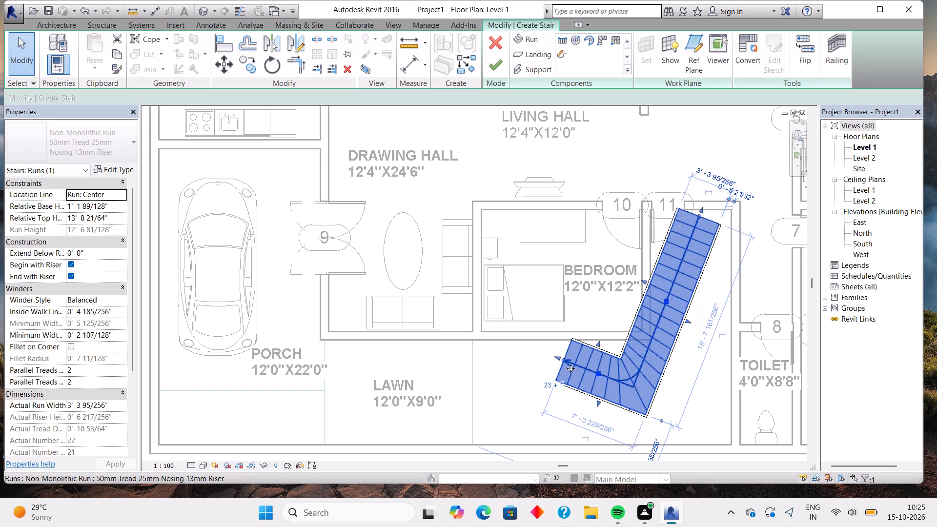
Pivot the short leg to nearly horizontal and the long leg to nearly vertical, forming an approximately square L-shaped run.
{"action": "left_click_drag", "start_coordinate": [565, 361], "coordinate": [571, 392]}
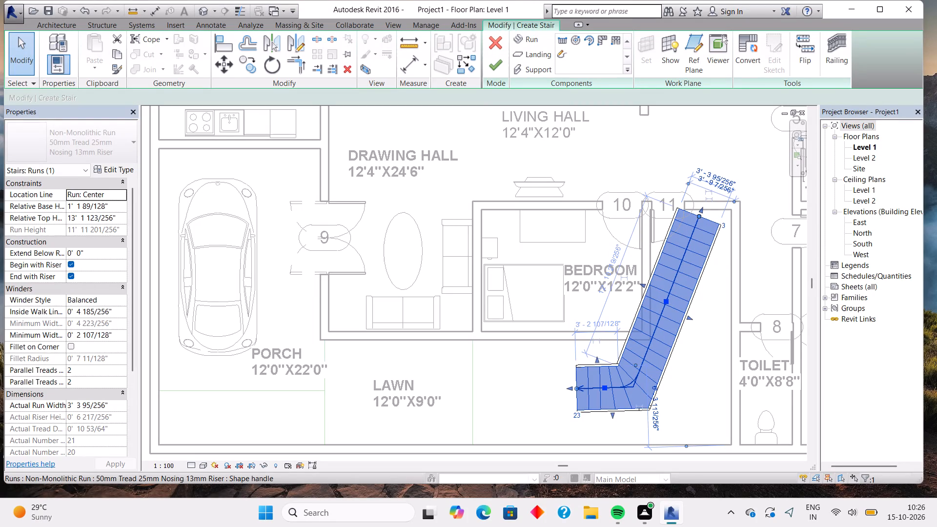
{"action": "left_click_drag", "start_coordinate": [697, 217], "coordinate": [678, 212]}
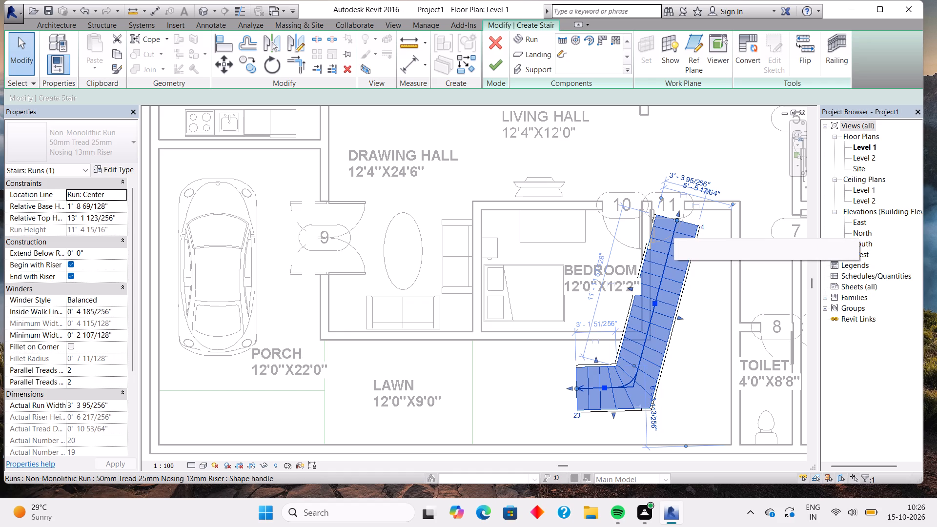
{"action": "left_click_drag", "start_coordinate": [677, 222], "coordinate": [652, 216]}
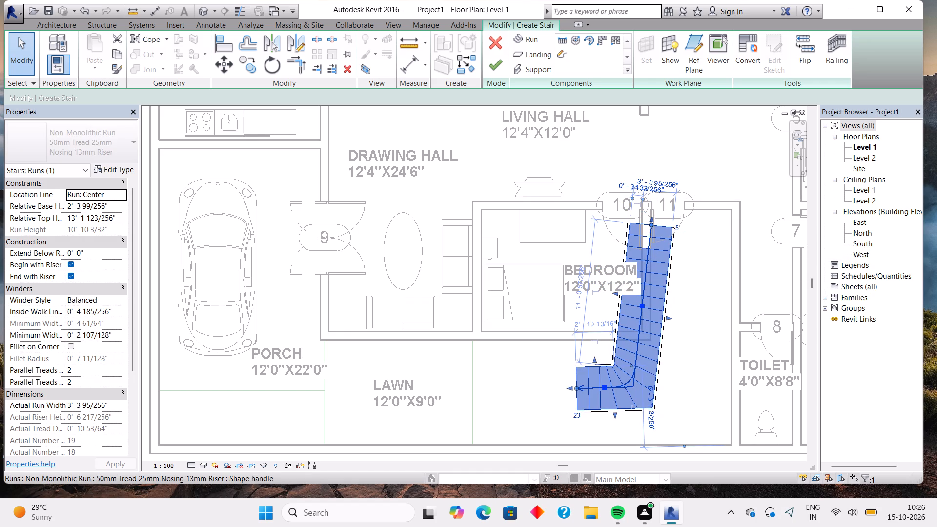
{"action": "left_click_drag", "start_coordinate": [650, 223], "coordinate": [633, 222]}
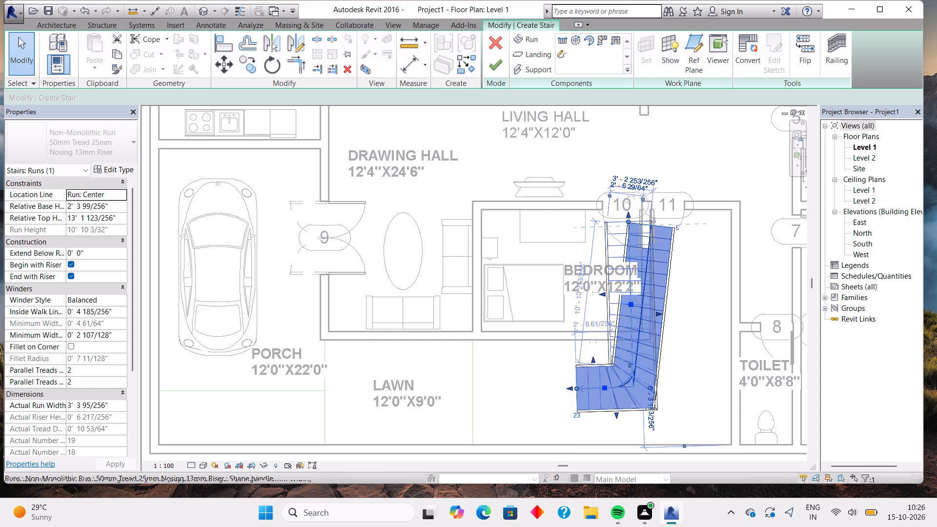
Move the whole run into the passage between the bedroom and the toilet, with its long leg starting below door 11.
{"action": "left_click_drag", "start_coordinate": [633, 337], "coordinate": [682, 334]}
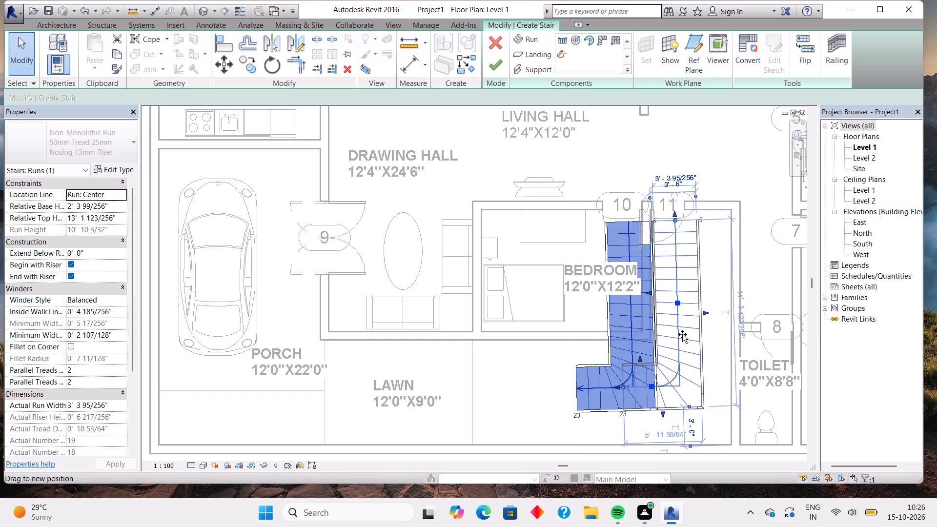
{"action": "left_click_drag", "start_coordinate": [682, 334], "coordinate": [691, 357]}
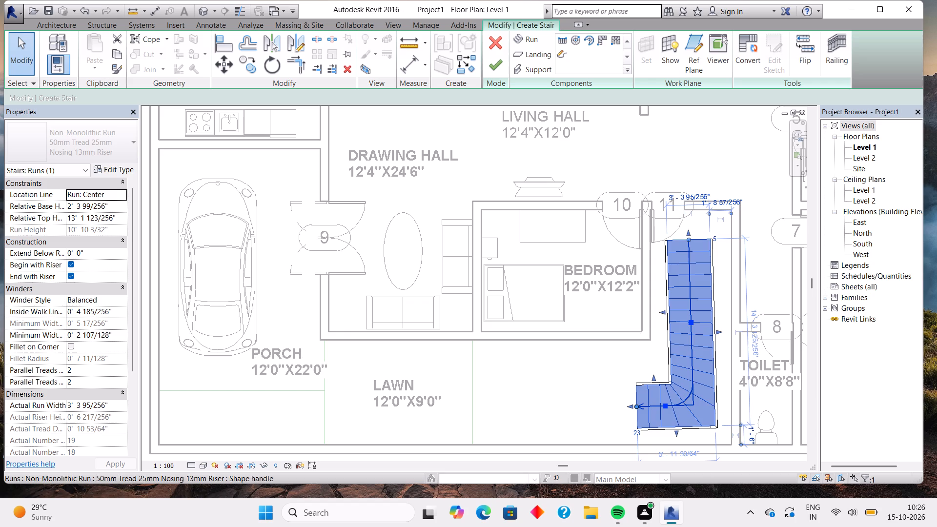
Extend the short leg toward the lawn to about 8'-1" along its inner side.
{"action": "left_click_drag", "start_coordinate": [637, 405], "coordinate": [621, 401]}
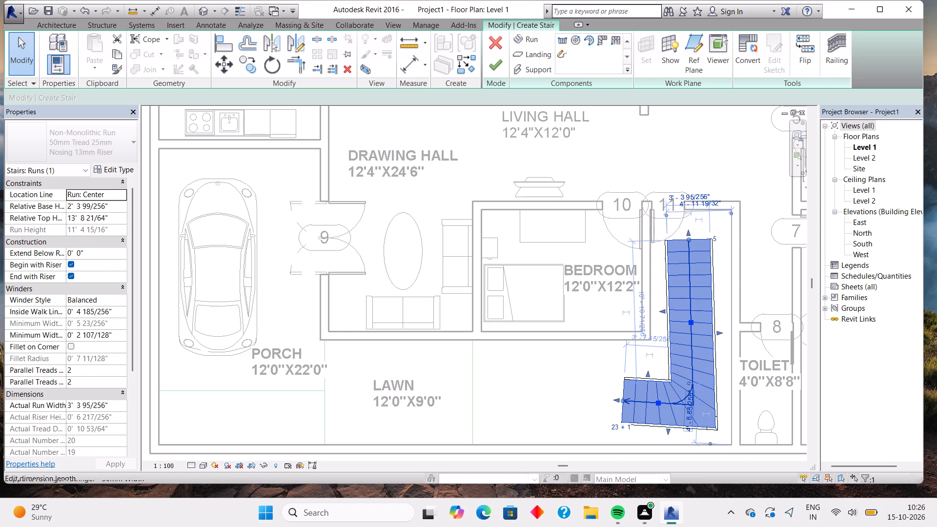
{"action": "left_click_drag", "start_coordinate": [621, 398], "coordinate": [588, 401]}
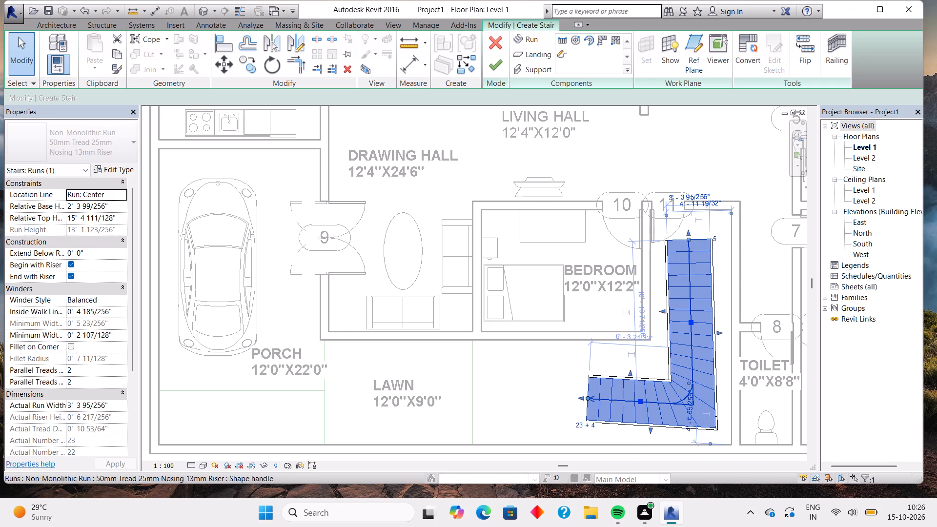
{"action": "left_click_drag", "start_coordinate": [589, 399], "coordinate": [564, 403]}
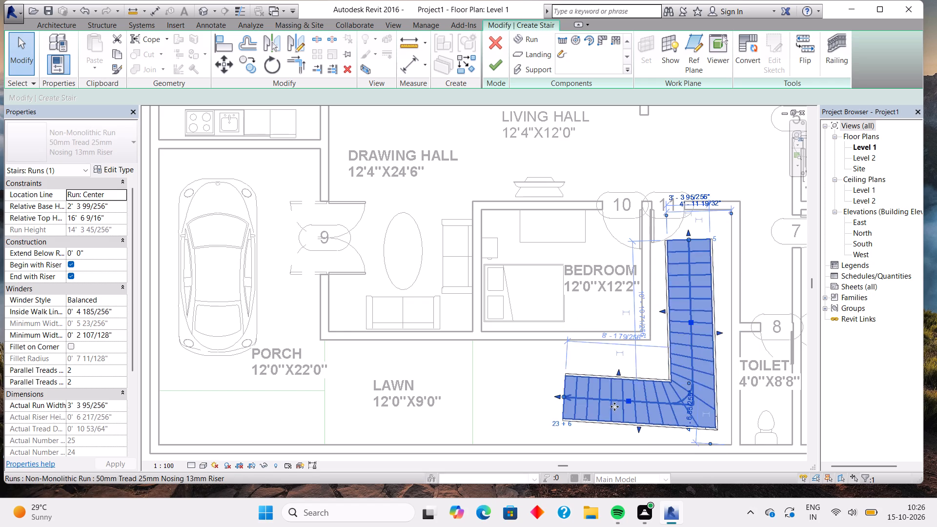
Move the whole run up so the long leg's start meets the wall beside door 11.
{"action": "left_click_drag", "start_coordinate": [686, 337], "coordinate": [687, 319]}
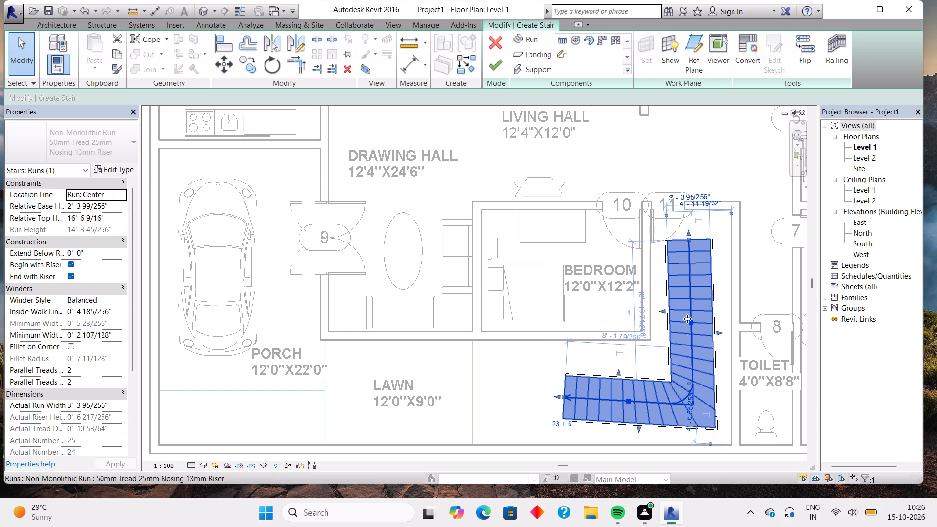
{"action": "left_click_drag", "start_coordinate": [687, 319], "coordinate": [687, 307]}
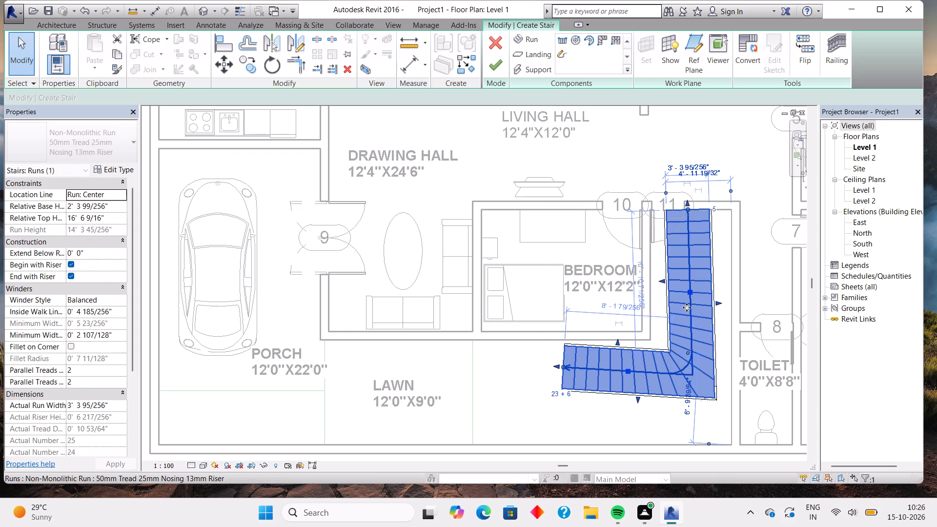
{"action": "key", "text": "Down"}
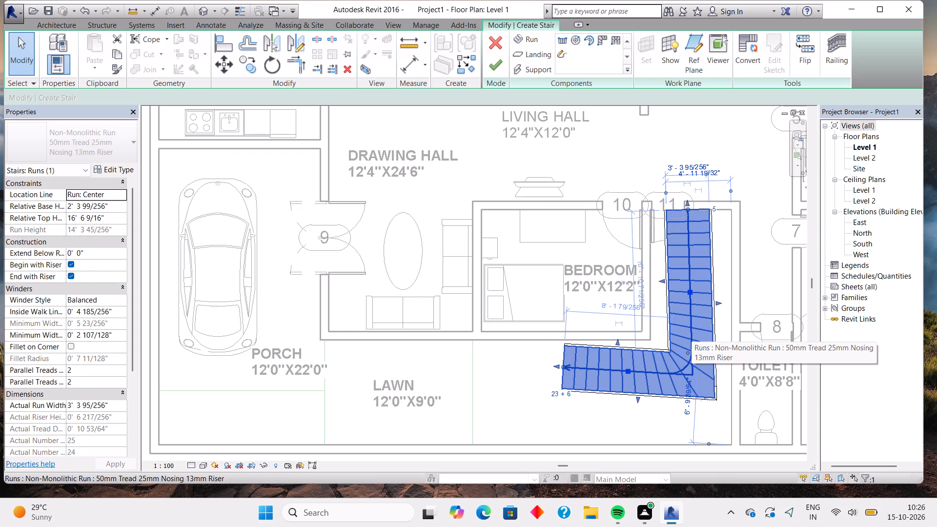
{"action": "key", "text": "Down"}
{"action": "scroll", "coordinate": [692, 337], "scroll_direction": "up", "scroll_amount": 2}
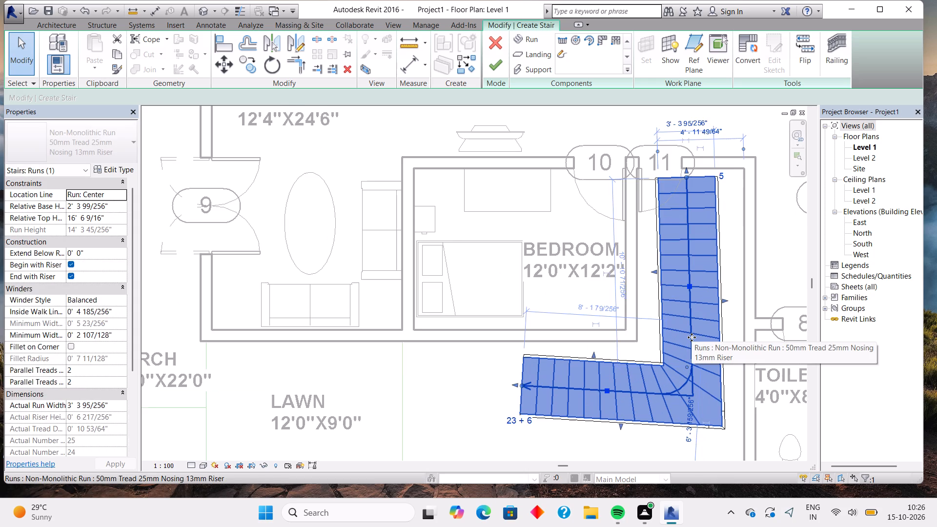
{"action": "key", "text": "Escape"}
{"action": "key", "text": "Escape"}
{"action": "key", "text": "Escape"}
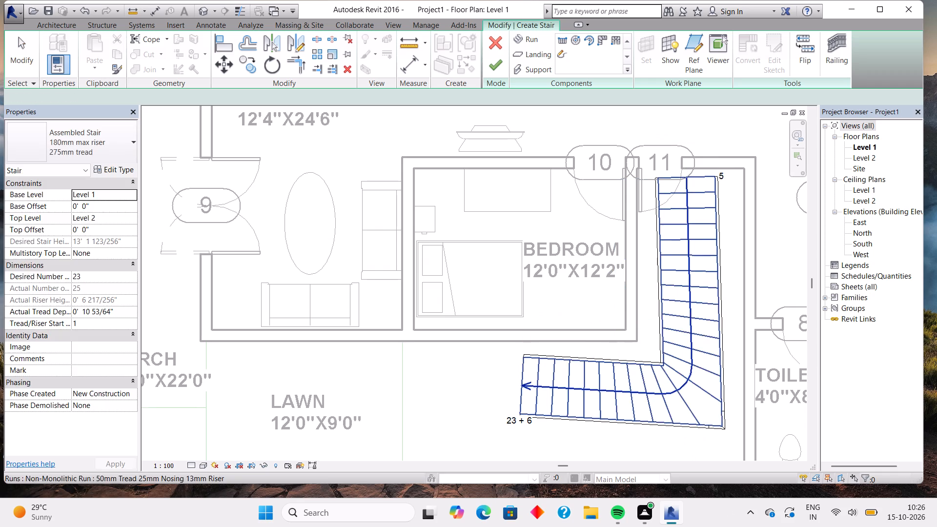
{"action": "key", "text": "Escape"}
Nudge the whole run down until its corner sits close to the lower outer wall, leaving space below door 11.
{"action": "left_click", "coordinate": [692, 330]}
{"action": "key", "text": "Down"}
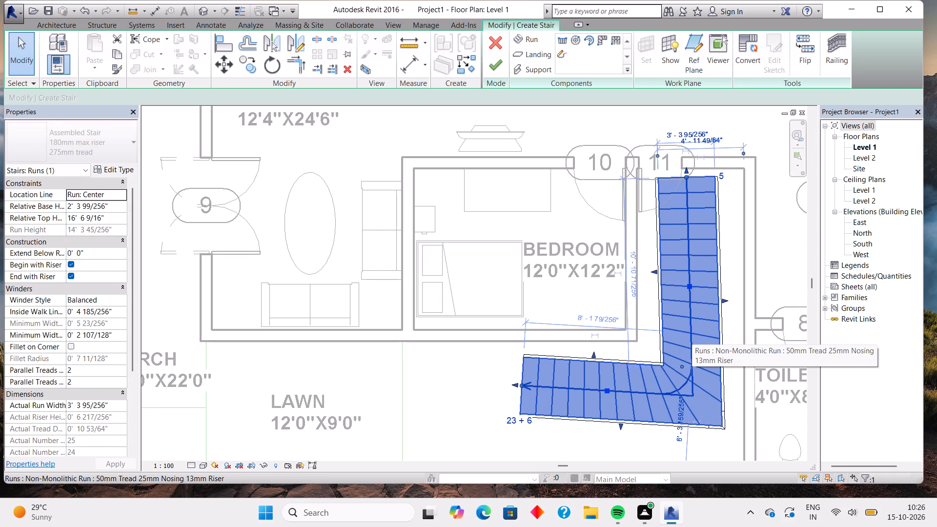
{"action": "key", "text": "Down"}
{"action": "key", "text": "Down"}
{"action": "key", "text": "Down"}
{"action": "key", "text": "Down"}
{"action": "key", "text": "Down"}
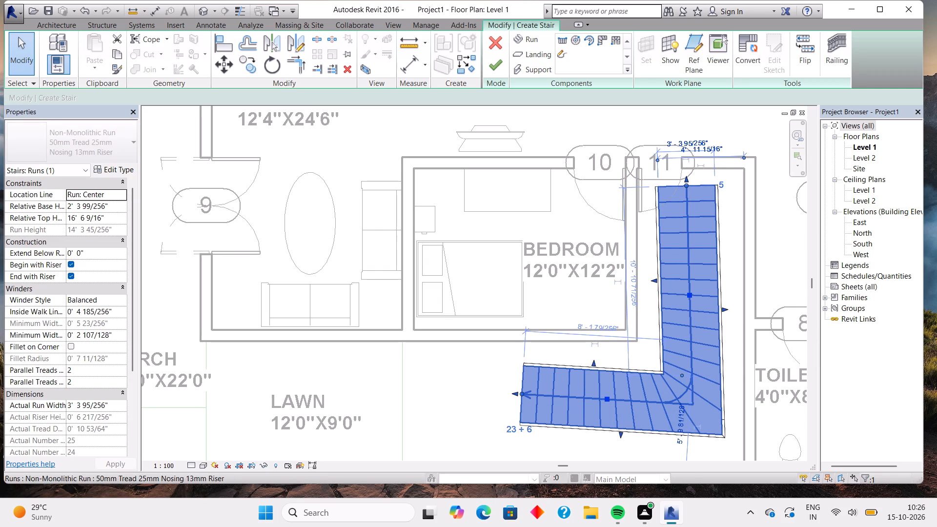
{"action": "key", "text": "Down"}
{"action": "key", "text": "Down"}
{"action": "key", "text": "Down"}
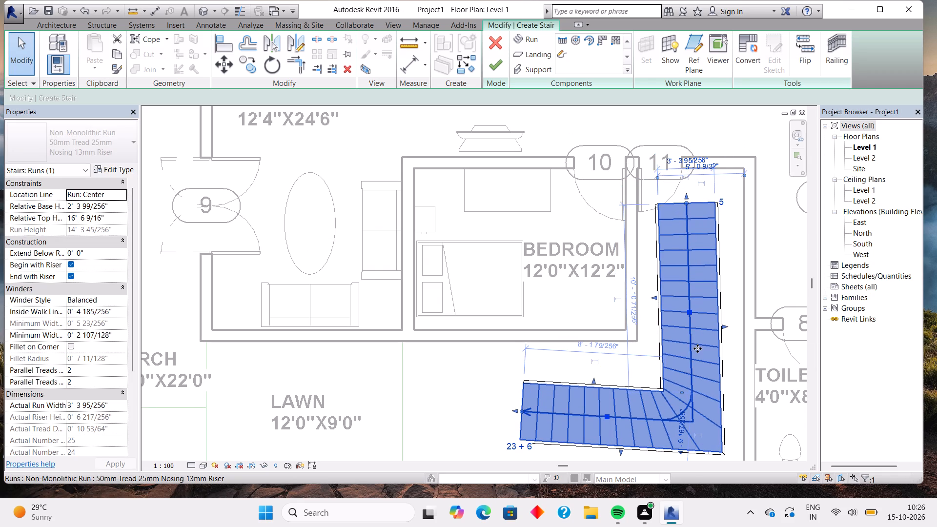
{"action": "key", "text": "Down"}
{"action": "scroll", "coordinate": [697, 349], "scroll_direction": "down", "scroll_amount": 4}
{"action": "key", "text": "Down"}
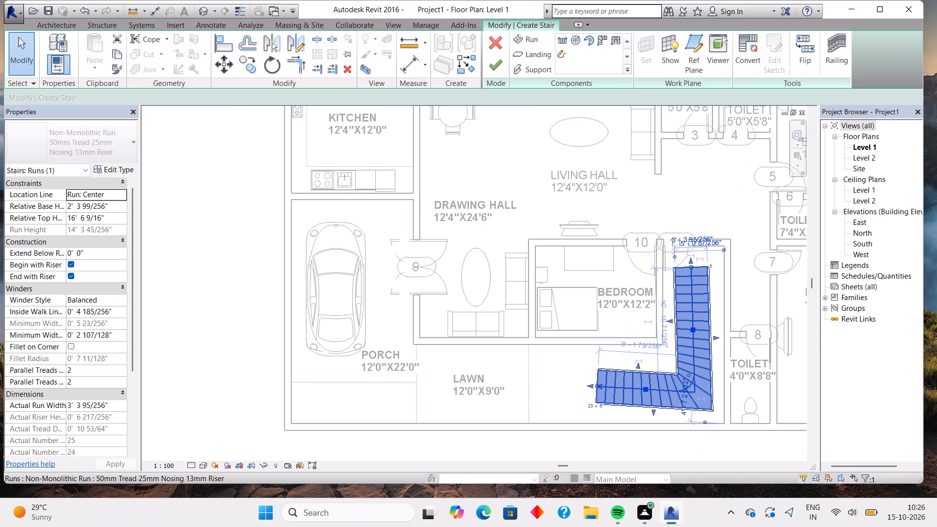
{"action": "key", "text": "Down"}
{"action": "key", "text": "Down"}
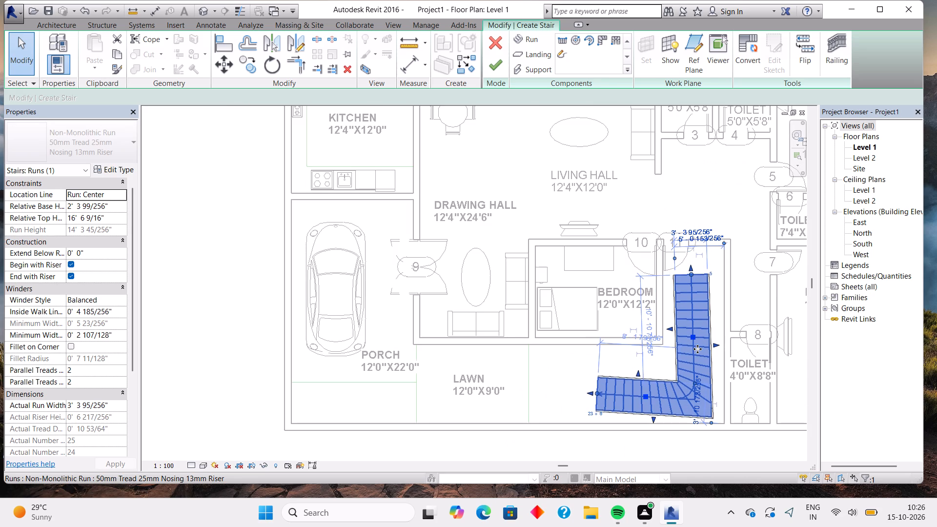
{"action": "key", "text": "Down"}
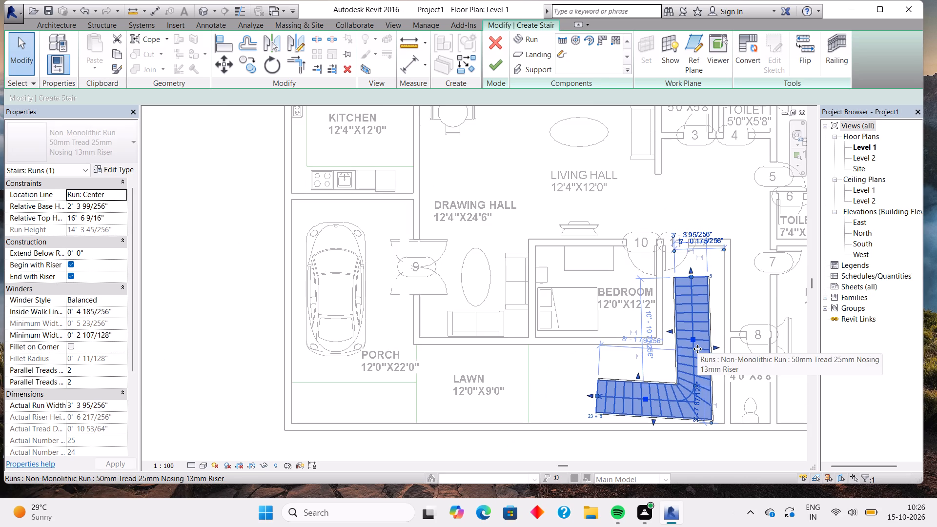
Pivot the short leg's end slightly down so the leg runs horizontally, parallel to the lower outer wall.
{"action": "scroll", "coordinate": [619, 404], "scroll_direction": "up", "scroll_amount": 7}
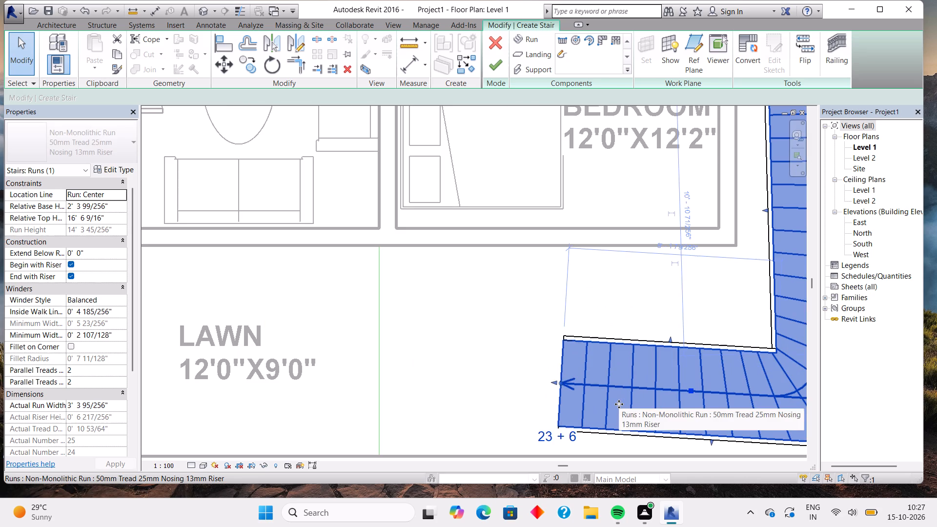
{"action": "left_click_drag", "start_coordinate": [561, 383], "coordinate": [564, 426]}
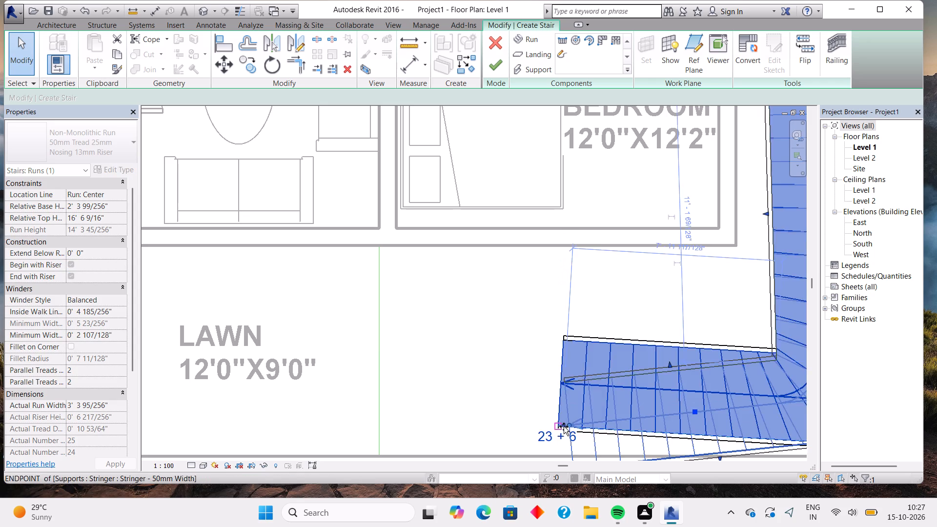
{"action": "left_click_drag", "start_coordinate": [564, 426], "coordinate": [568, 404]}
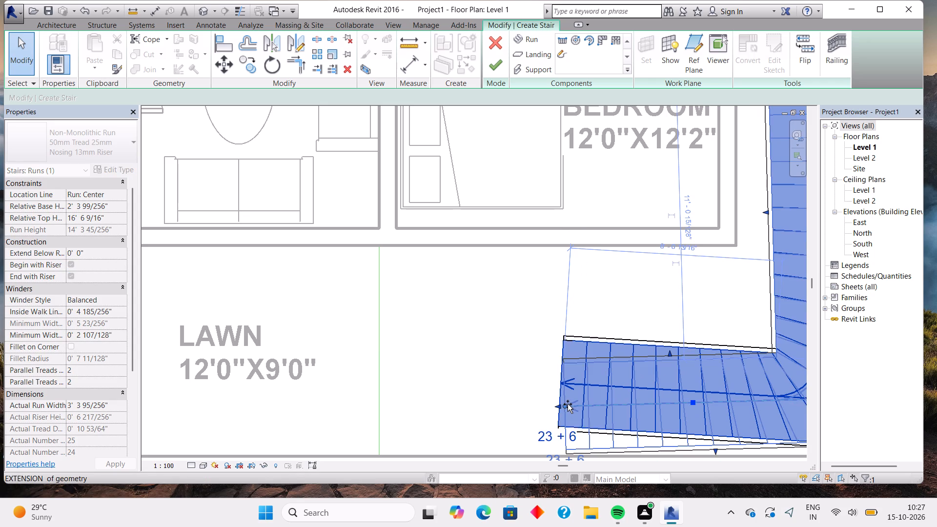
{"action": "left_click_drag", "start_coordinate": [568, 404], "coordinate": [568, 400]}
{"action": "scroll", "coordinate": [599, 454], "scroll_direction": "down", "scroll_amount": 2}
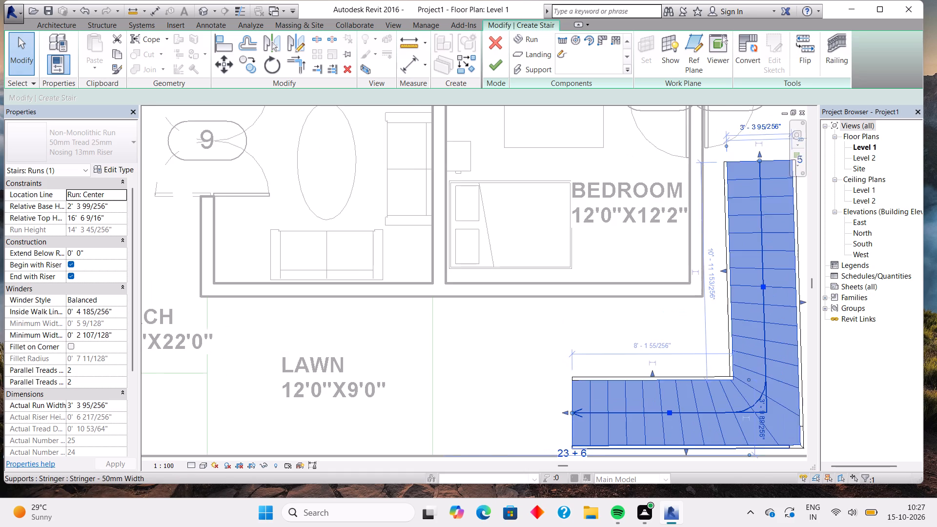
{"action": "scroll", "coordinate": [598, 451], "scroll_direction": "down", "scroll_amount": 1}
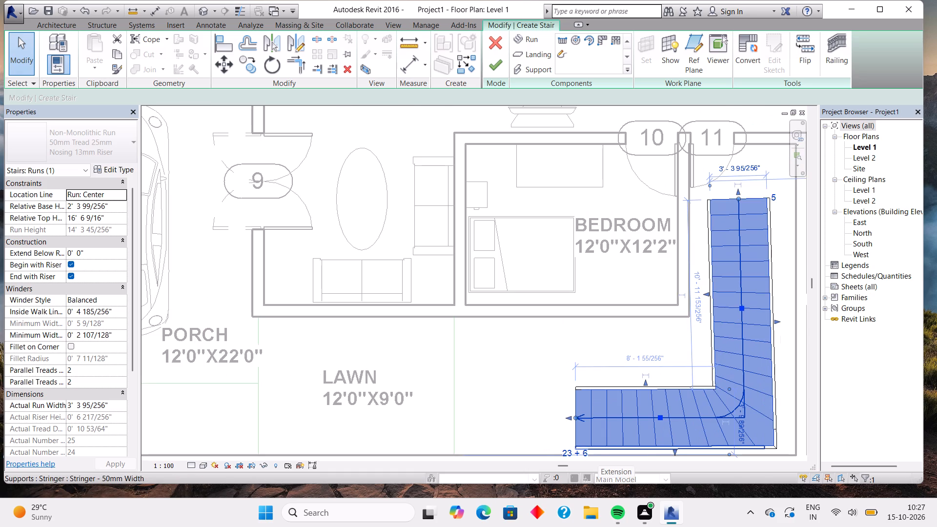
{"action": "key", "text": "Escape"}
{"action": "key", "text": "Escape"}
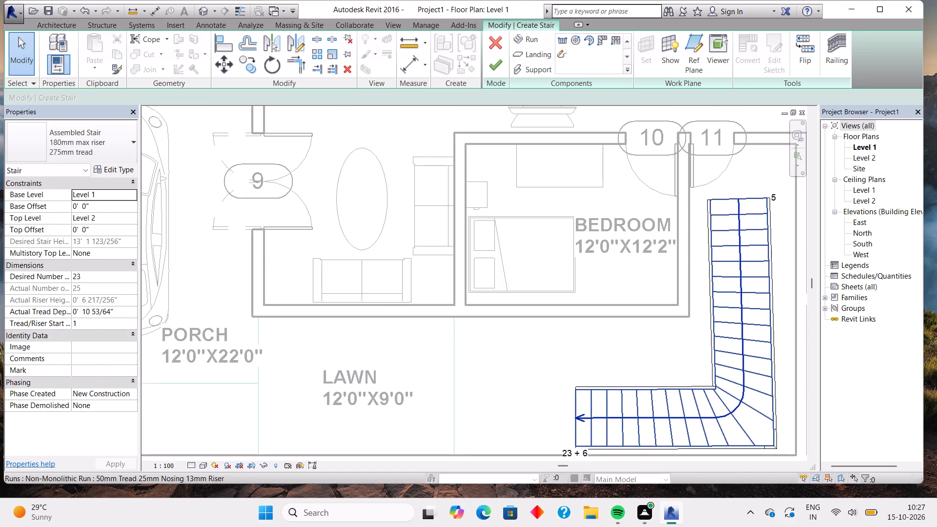
{"action": "scroll", "coordinate": [598, 451], "scroll_direction": "down", "scroll_amount": 2}
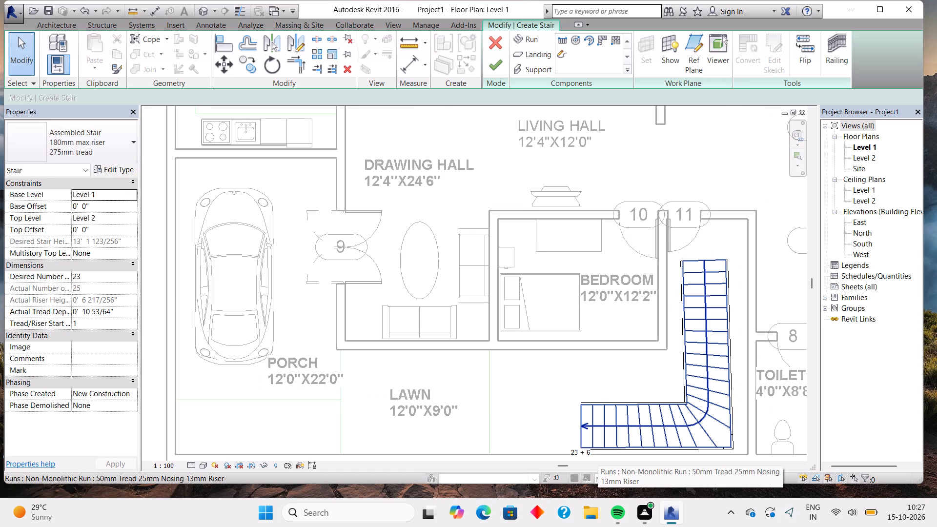
Finish the stair edit so the L-shaped winder stair is placed in the Level 1 plan.
{"action": "scroll", "coordinate": [598, 451], "scroll_direction": "down", "scroll_amount": 4}
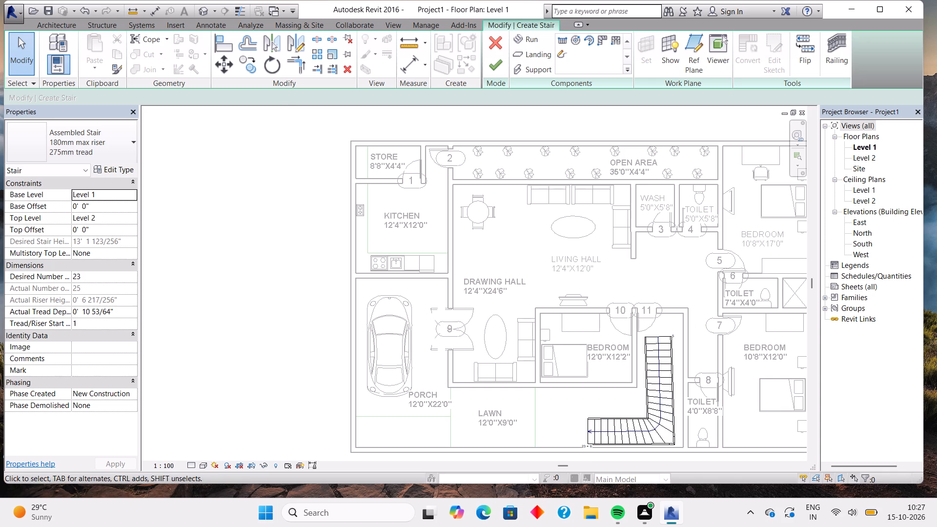
{"action": "left_click", "coordinate": [486, 68]}
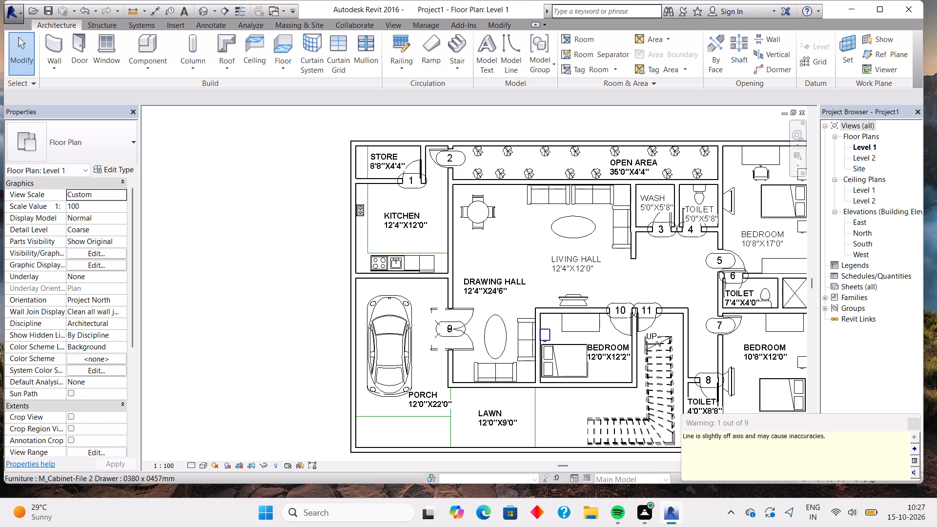
{"action": "scroll", "coordinate": [548, 346], "scroll_direction": "down", "scroll_amount": 4}
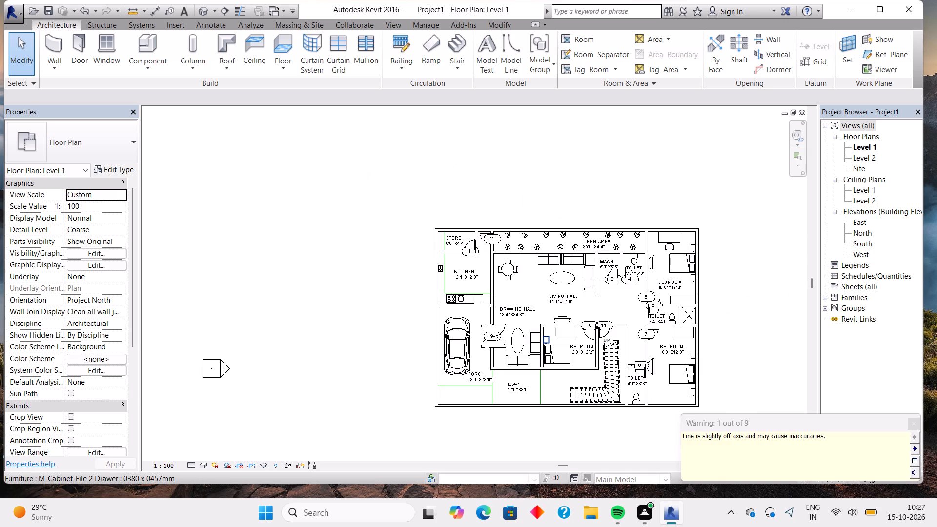
{"action": "scroll", "coordinate": [552, 350], "scroll_direction": "down", "scroll_amount": 1}
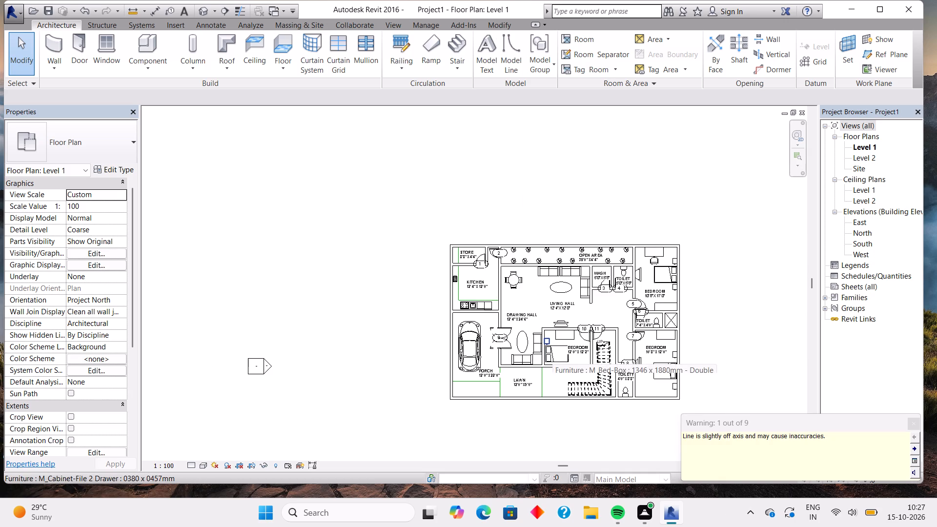
{"action": "scroll", "coordinate": [552, 346], "scroll_direction": "down", "scroll_amount": 2}
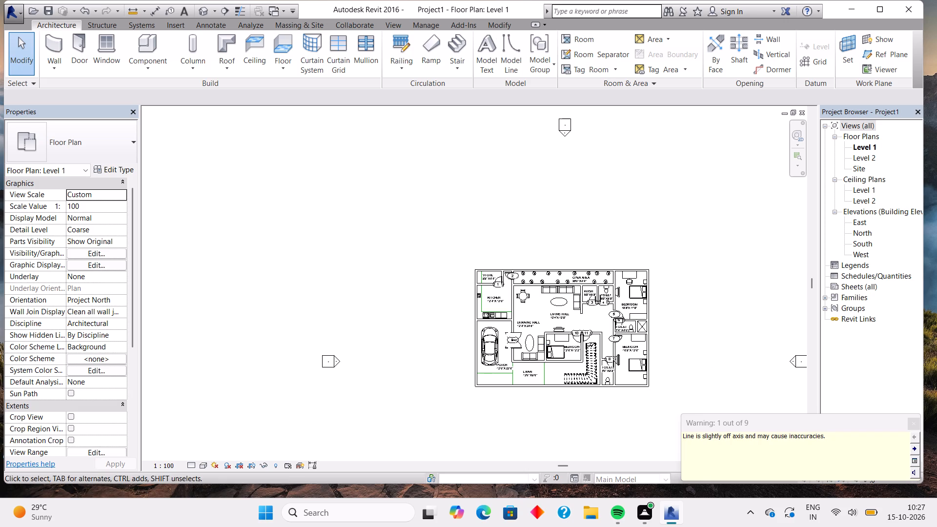
{"action": "left_click", "coordinate": [913, 426]}
Open the default 3D view and set its detail level to Fine and its visual style to Realistic.
{"action": "scroll", "coordinate": [707, 412], "scroll_direction": "up", "scroll_amount": 2}
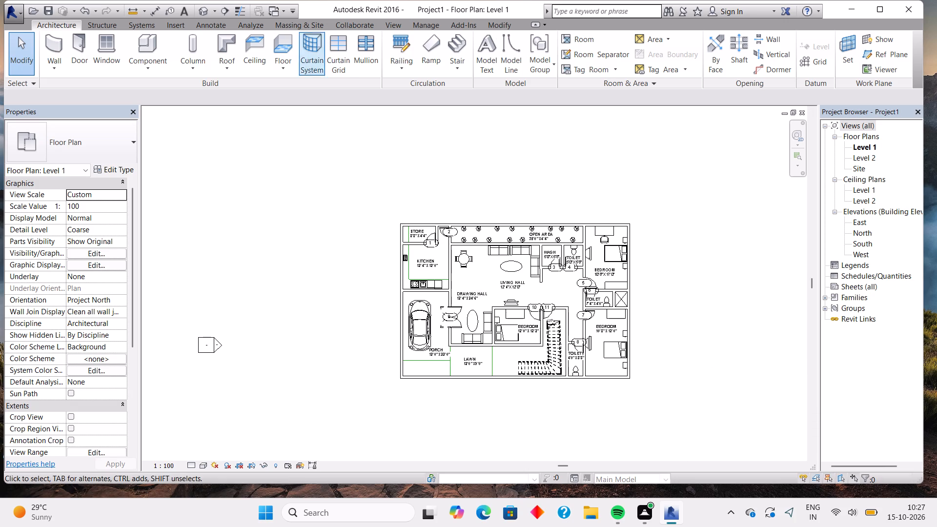
{"action": "left_click", "coordinate": [391, 26]}
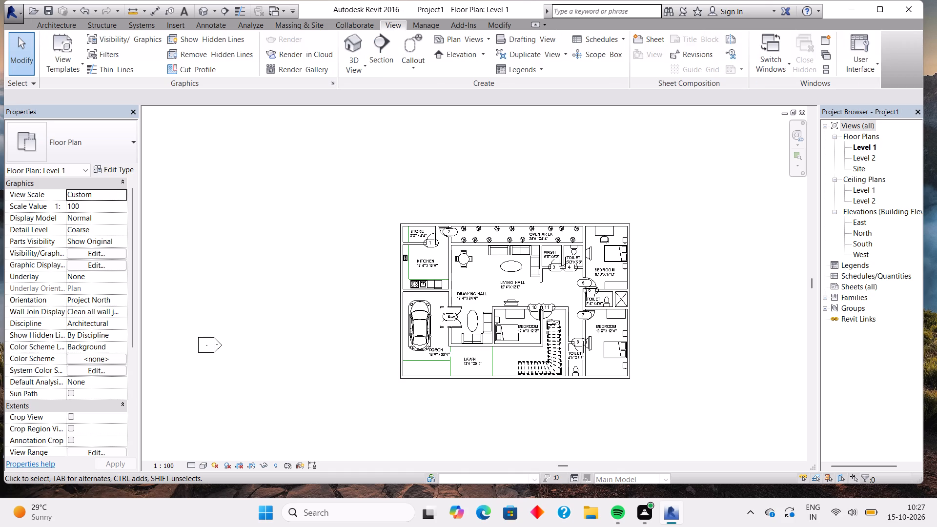
{"action": "left_click", "coordinate": [359, 53]}
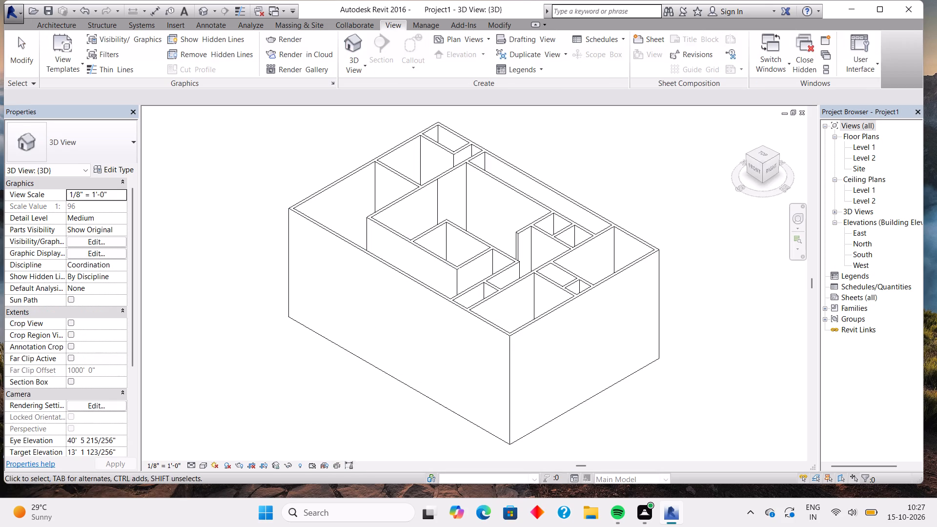
{"action": "left_click", "coordinate": [190, 465]}
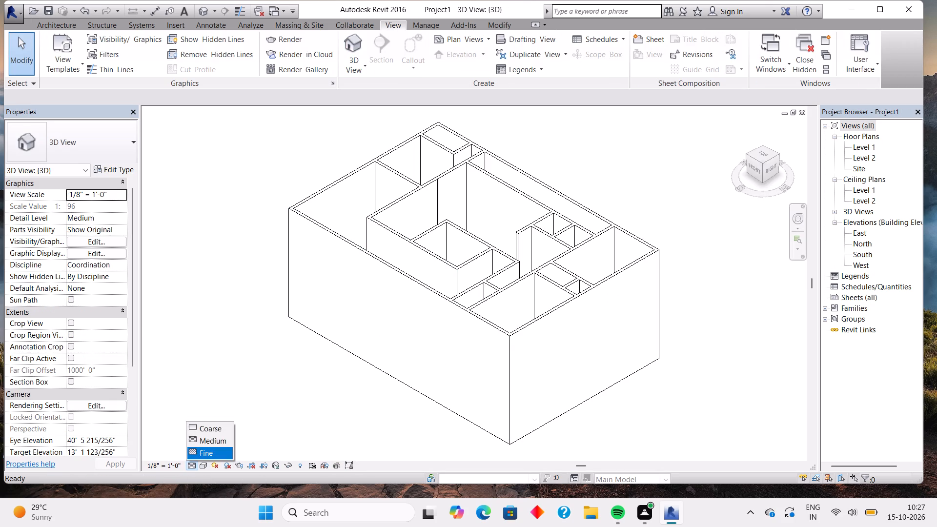
{"action": "left_click", "coordinate": [197, 454]}
{"action": "left_click", "coordinate": [202, 467]}
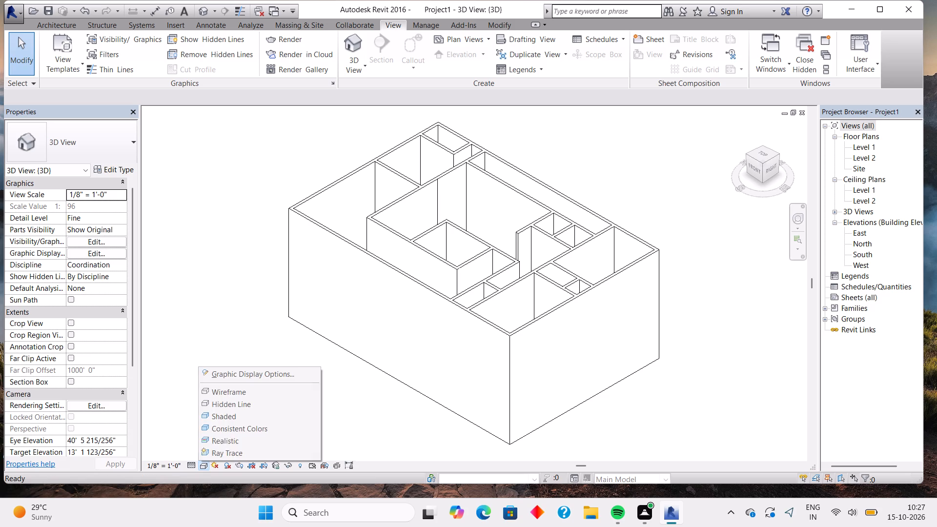
{"action": "left_click", "coordinate": [230, 437]}
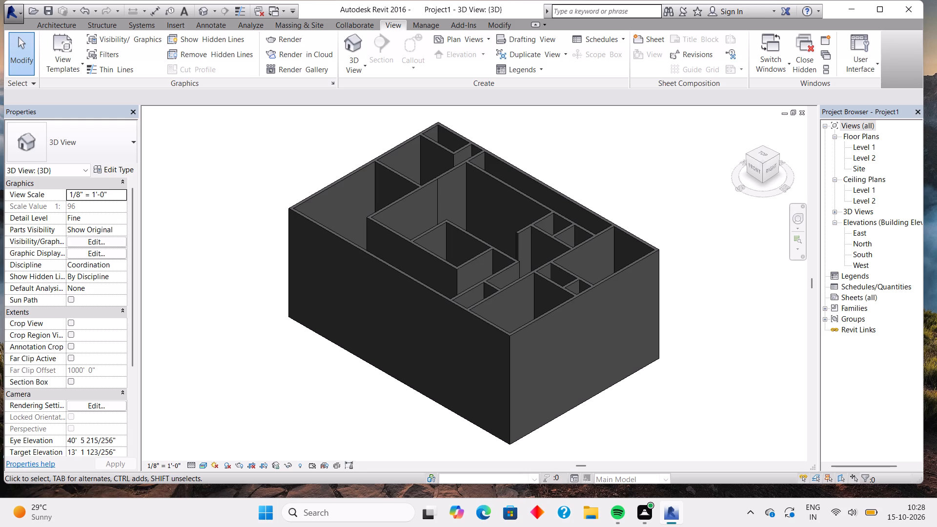
Examine the L-shaped stair, walls, doors and furnished rooms in 3D from several angles and close up.
{"action": "middle_click_drag", "start_coordinate": [689, 352], "coordinate": [683, 383], "text": "shift"}
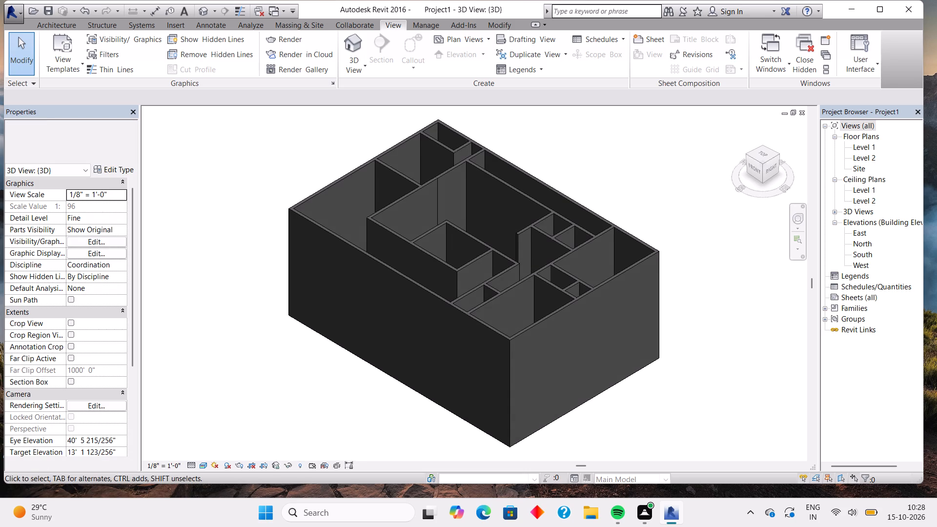
{"action": "middle_click_drag", "start_coordinate": [710, 309], "coordinate": [685, 344], "text": "shift"}
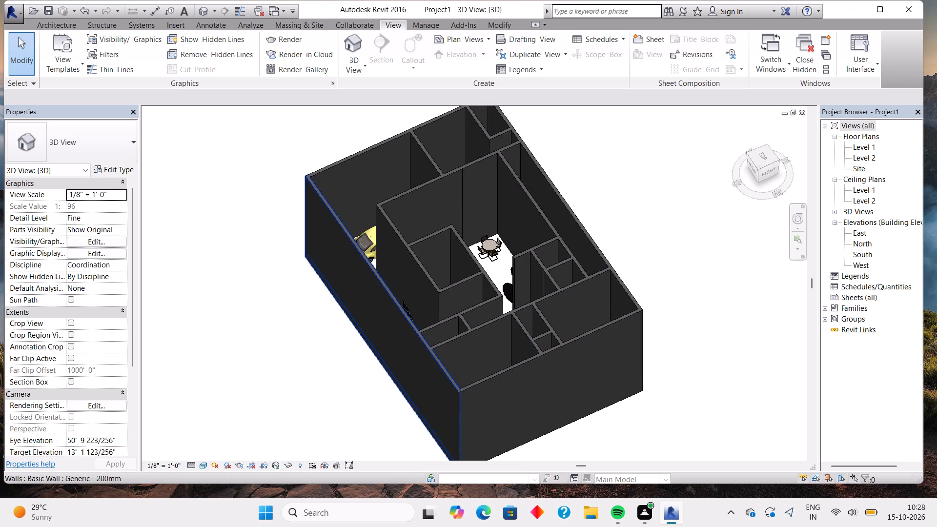
{"action": "middle_click_drag", "start_coordinate": [316, 376], "coordinate": [571, 405], "text": "shift"}
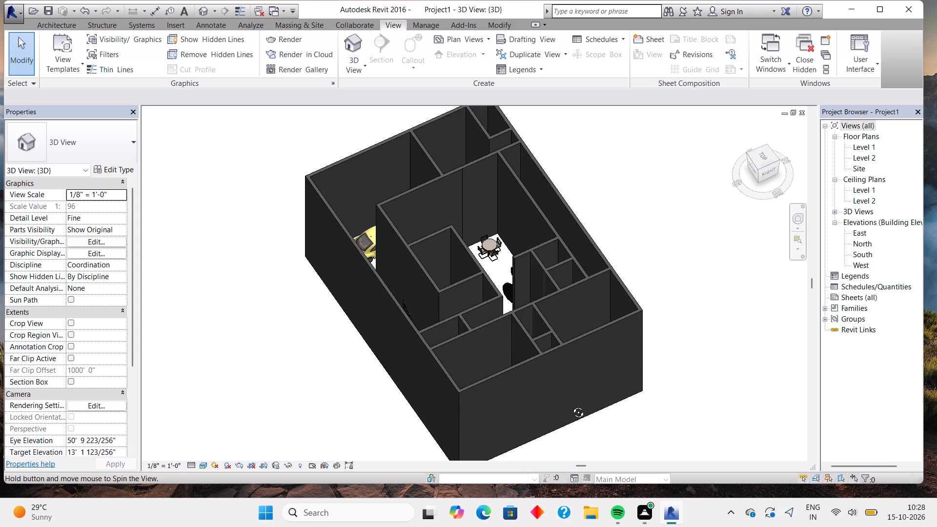
{"action": "middle_click_drag", "start_coordinate": [571, 405], "coordinate": [702, 400], "text": "shift"}
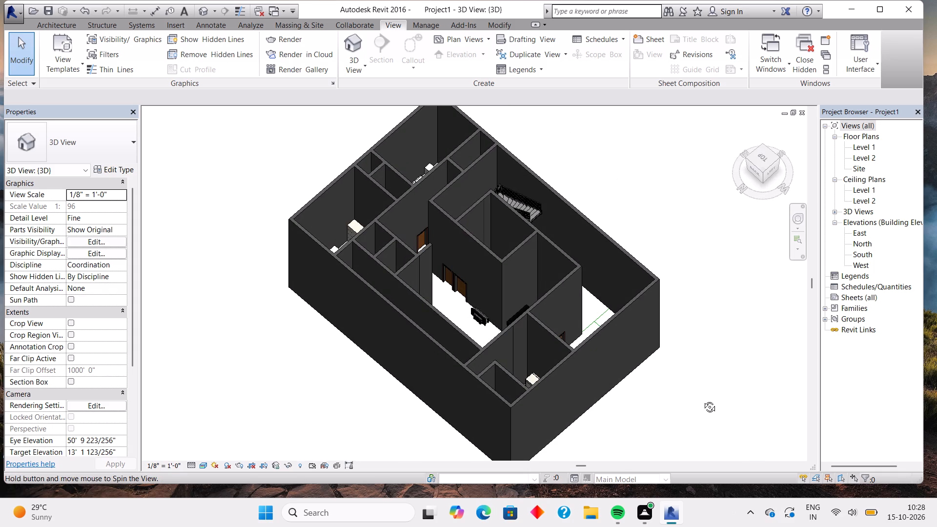
{"action": "middle_click_drag", "start_coordinate": [702, 400], "coordinate": [704, 431], "text": "shift"}
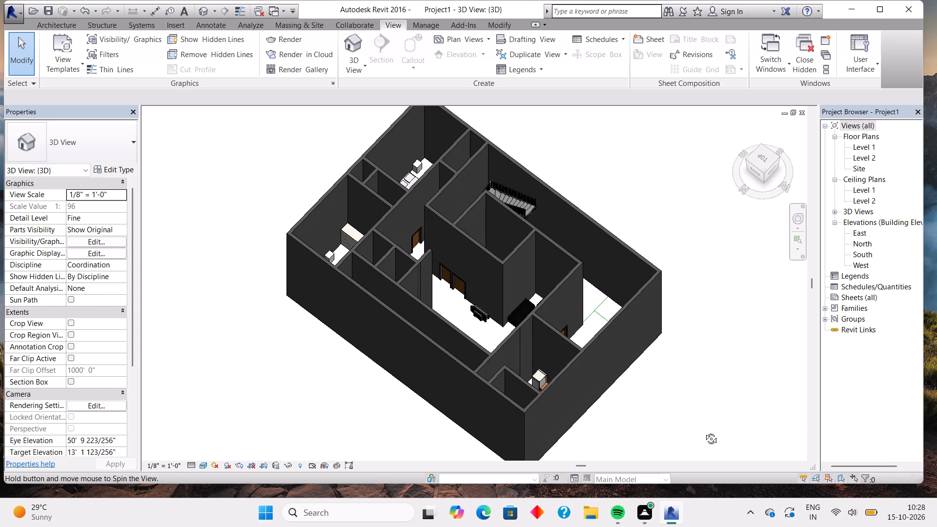
{"action": "middle_click_drag", "start_coordinate": [704, 431], "coordinate": [663, 437], "text": "shift"}
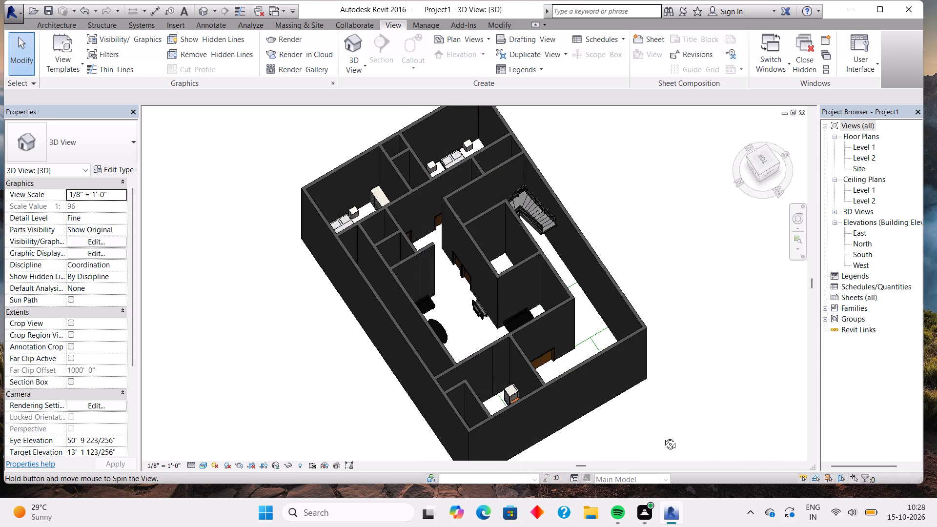
{"action": "middle_click_drag", "start_coordinate": [663, 437], "coordinate": [618, 440], "text": "shift"}
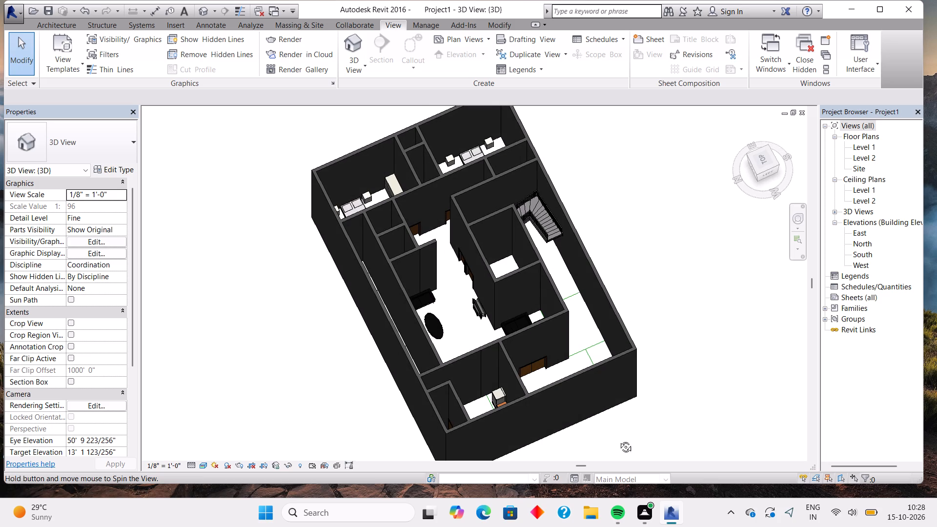
{"action": "middle_click_drag", "start_coordinate": [618, 440], "coordinate": [553, 451], "text": "shift"}
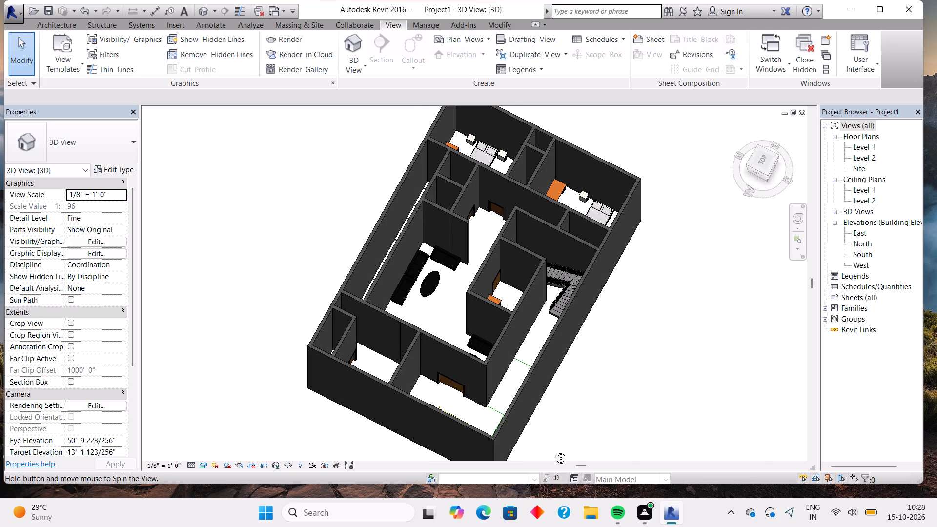
{"action": "middle_click_drag", "start_coordinate": [553, 451], "coordinate": [524, 466], "text": "shift"}
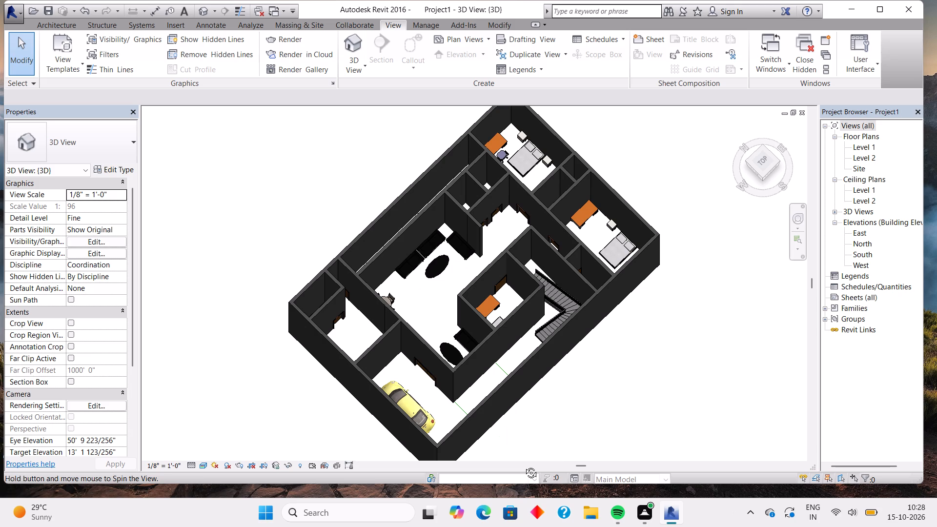
{"action": "middle_click_drag", "start_coordinate": [524, 466], "coordinate": [550, 459], "text": "shift"}
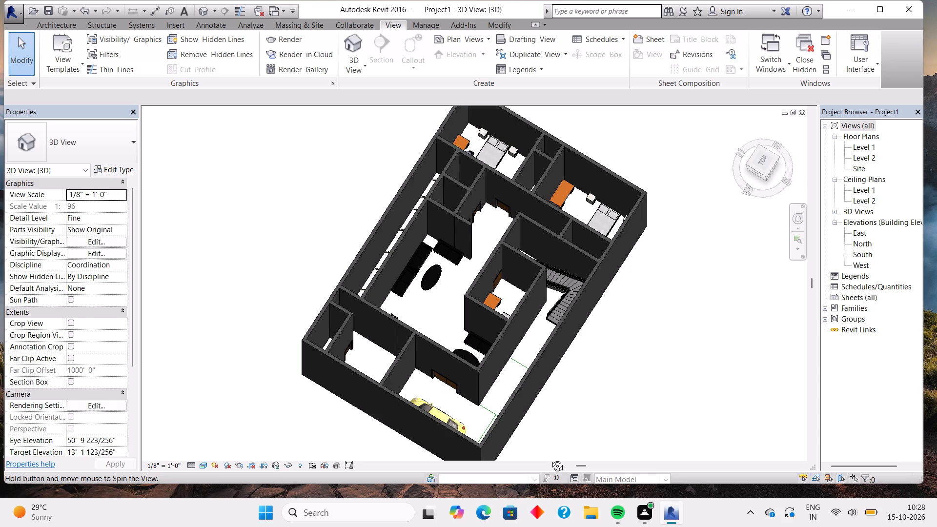
{"action": "middle_click_drag", "start_coordinate": [550, 459], "coordinate": [563, 502], "text": "shift"}
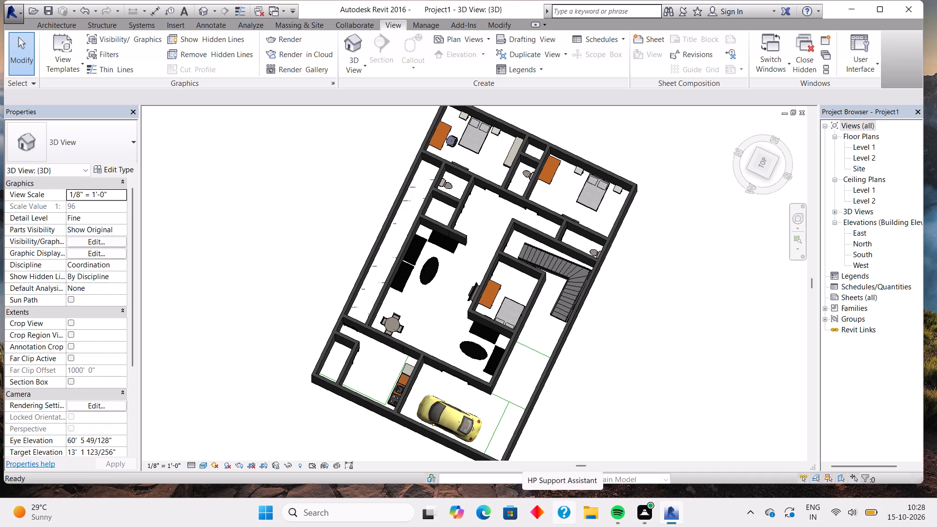
{"action": "scroll", "coordinate": [410, 202], "scroll_direction": "up", "scroll_amount": 4}
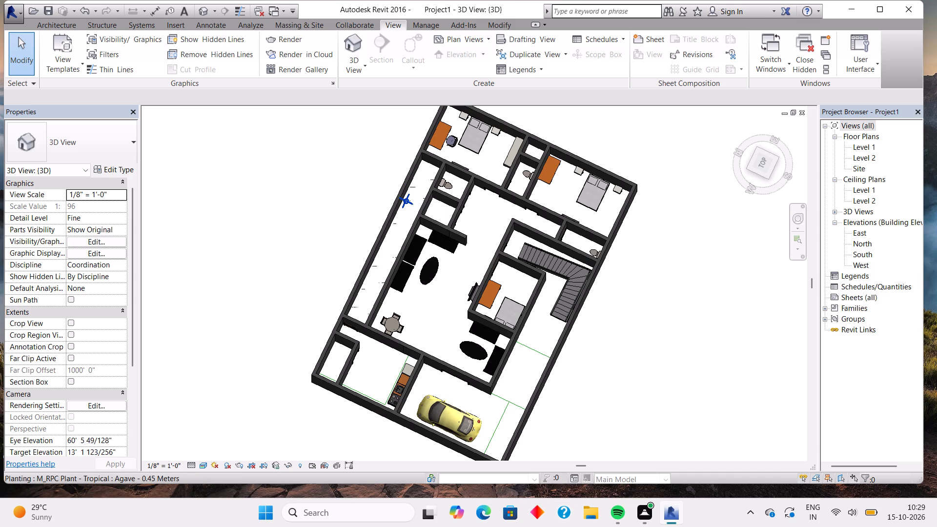
{"action": "scroll", "coordinate": [410, 202], "scroll_direction": "up", "scroll_amount": 3}
{"action": "scroll", "coordinate": [410, 202], "scroll_direction": "down", "scroll_amount": 7}
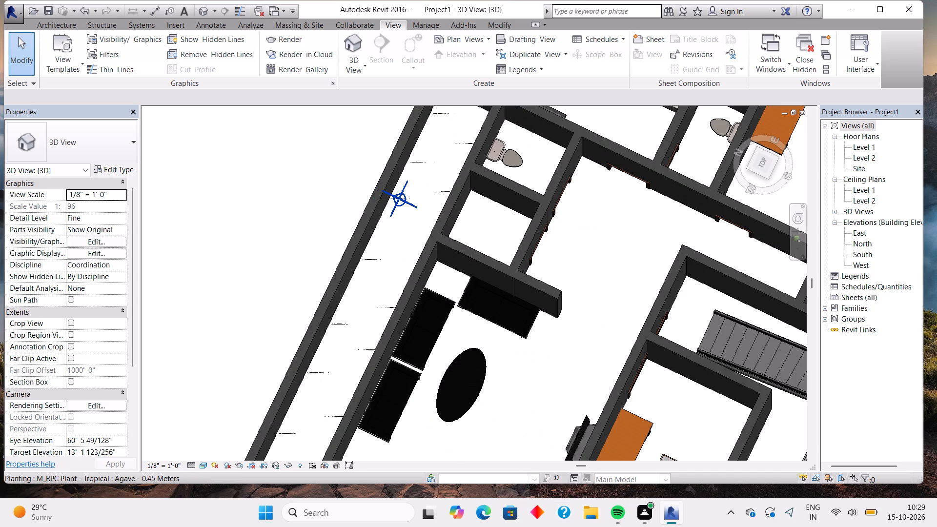
{"action": "scroll", "coordinate": [410, 202], "scroll_direction": "down", "scroll_amount": 3}
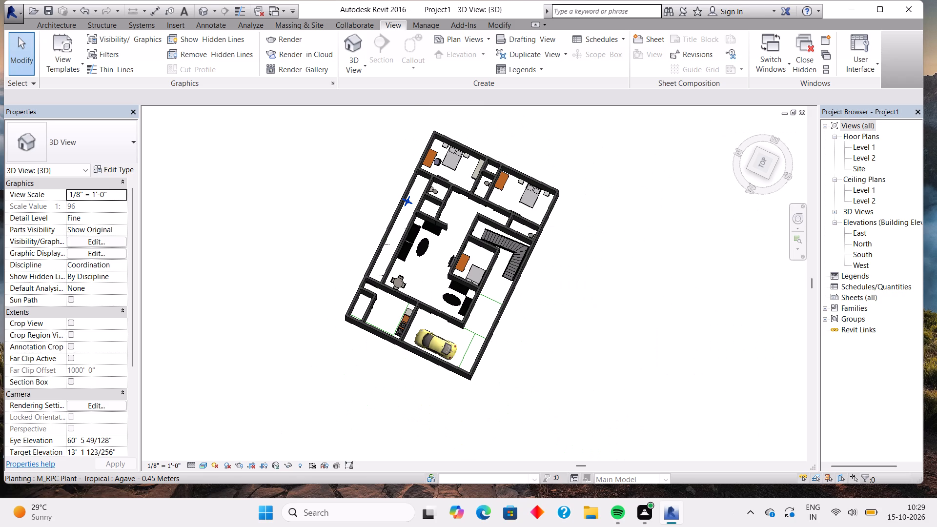
{"action": "middle_click_drag", "start_coordinate": [410, 206], "coordinate": [498, 185], "text": "shift"}
{"action": "scroll", "coordinate": [456, 275], "scroll_direction": "up", "scroll_amount": 7}
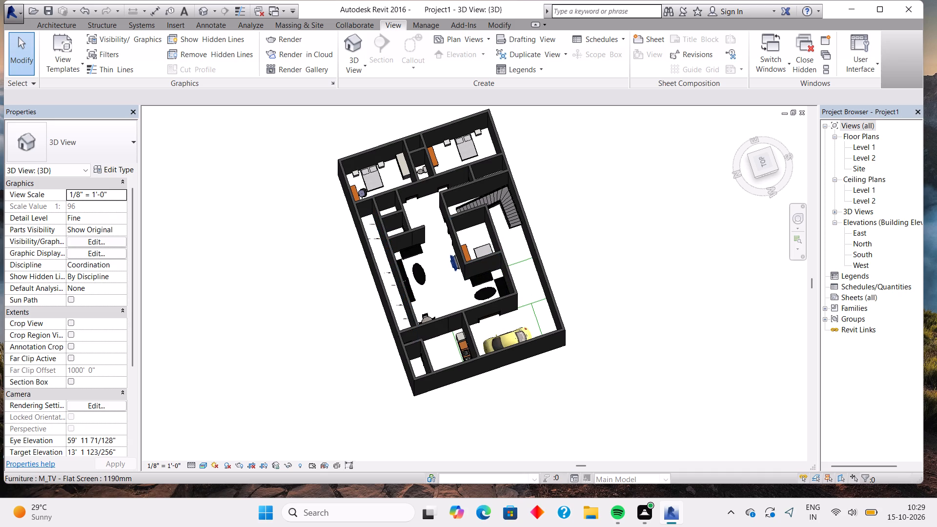
{"action": "scroll", "coordinate": [455, 274], "scroll_direction": "up", "scroll_amount": 5}
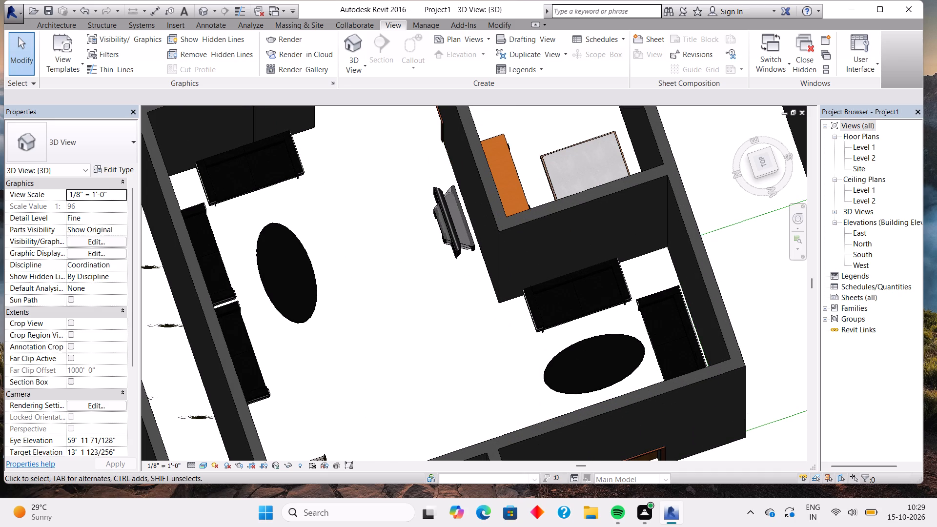
{"action": "scroll", "coordinate": [455, 274], "scroll_direction": "down", "scroll_amount": 6}
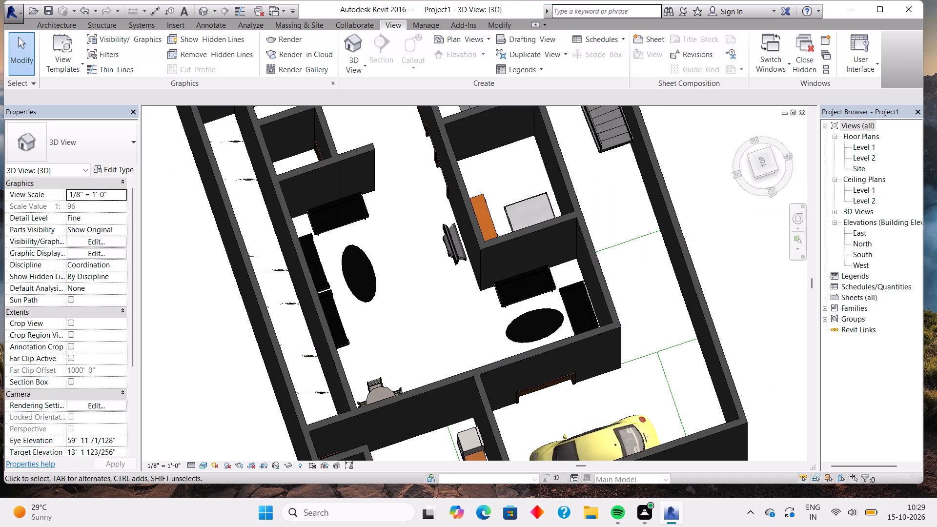
{"action": "scroll", "coordinate": [455, 274], "scroll_direction": "down", "scroll_amount": 4}
{"action": "scroll", "coordinate": [568, 275], "scroll_direction": "down", "scroll_amount": 1}
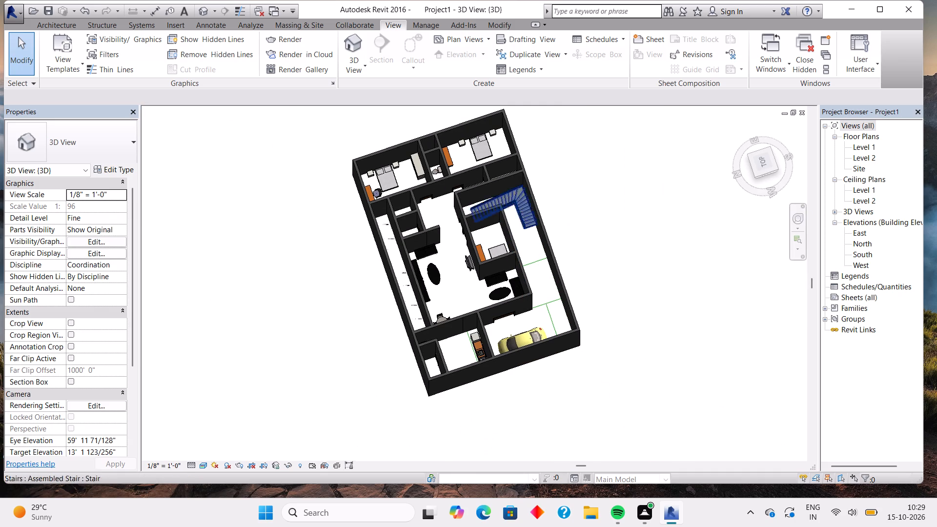
In the Level 1 floor plan, delete the wall segment between the kitchen and the drawing hall that holds door 2.
{"action": "double_click", "coordinate": [855, 143]}
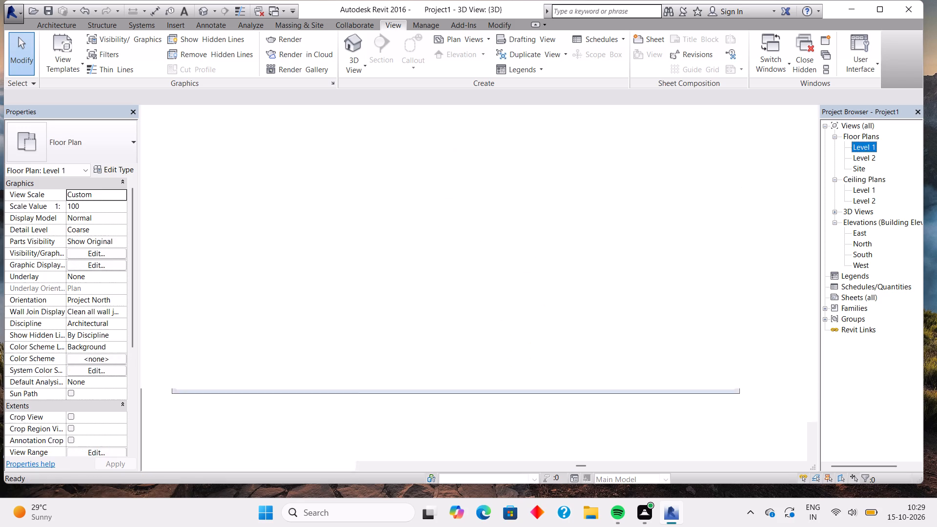
{"action": "scroll", "coordinate": [675, 259], "scroll_direction": "up", "scroll_amount": 3}
{"action": "scroll", "coordinate": [675, 259], "scroll_direction": "down", "scroll_amount": 1}
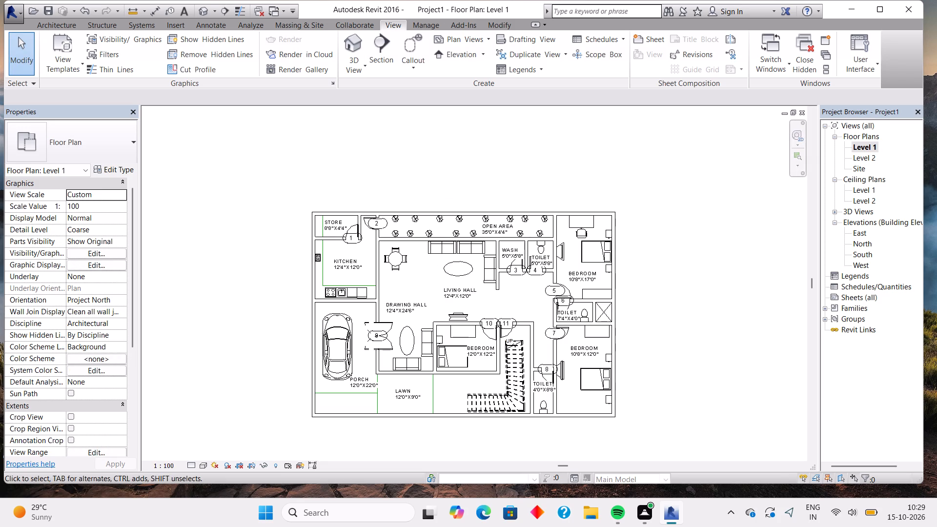
{"action": "middle_click_drag", "start_coordinate": [672, 268], "coordinate": [696, 200]}
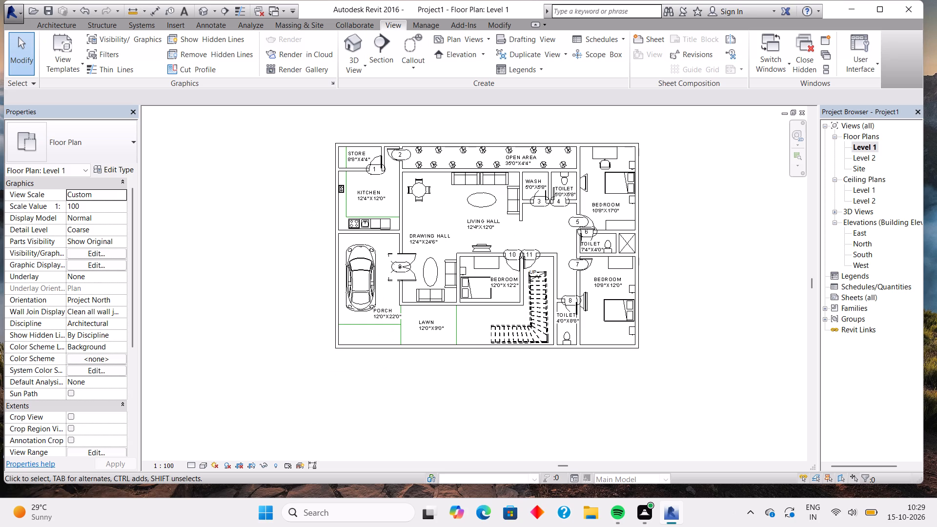
{"action": "scroll", "coordinate": [683, 215], "scroll_direction": "up", "scroll_amount": 2}
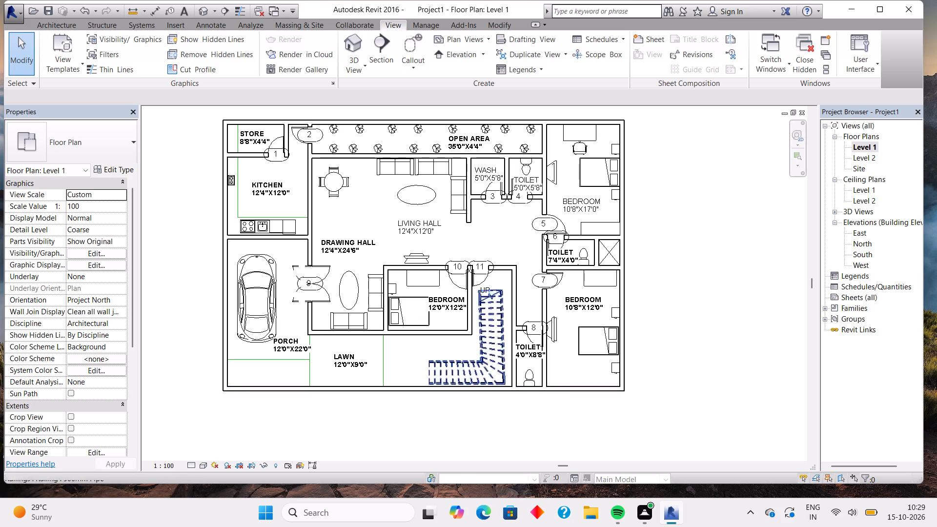
{"action": "left_click", "coordinate": [308, 211]}
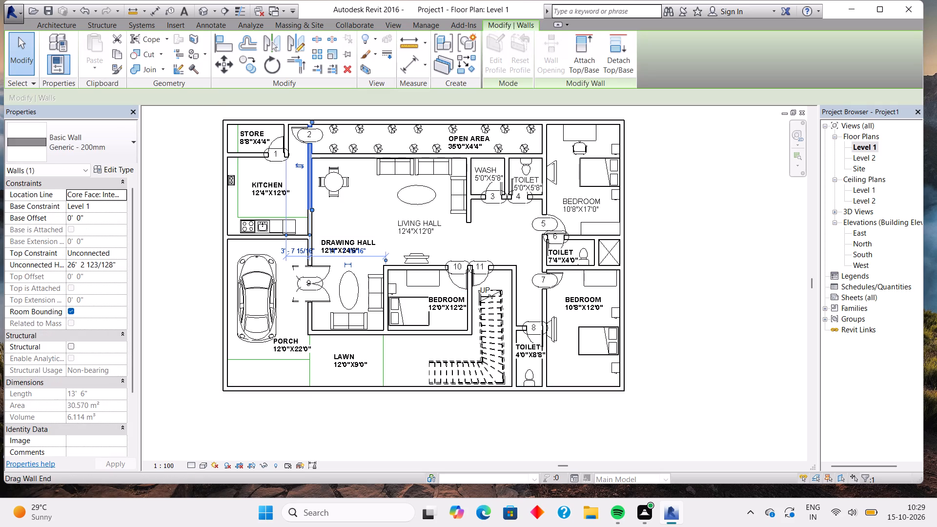
{"action": "key", "text": "Delete"}
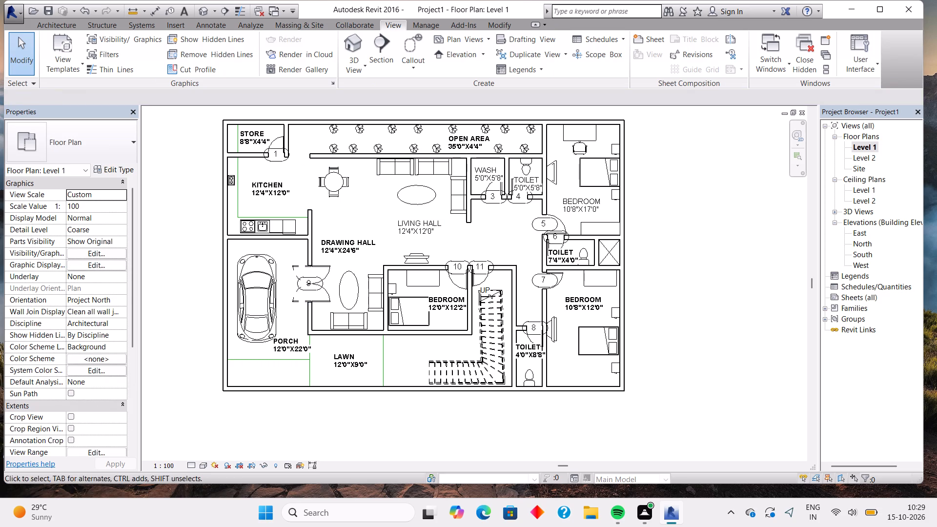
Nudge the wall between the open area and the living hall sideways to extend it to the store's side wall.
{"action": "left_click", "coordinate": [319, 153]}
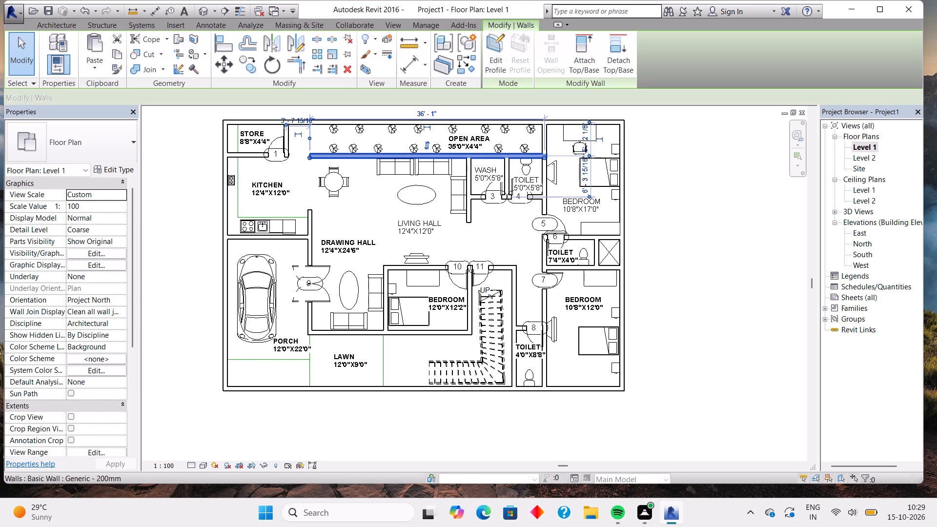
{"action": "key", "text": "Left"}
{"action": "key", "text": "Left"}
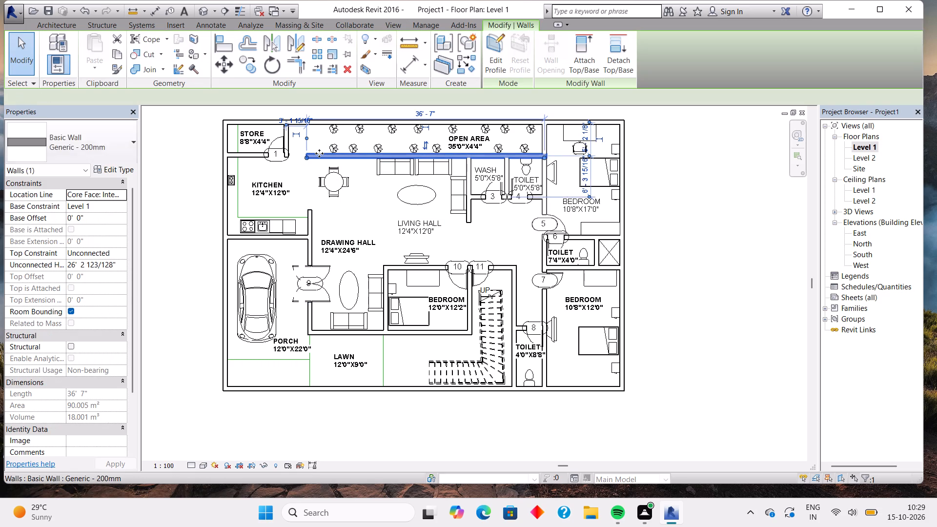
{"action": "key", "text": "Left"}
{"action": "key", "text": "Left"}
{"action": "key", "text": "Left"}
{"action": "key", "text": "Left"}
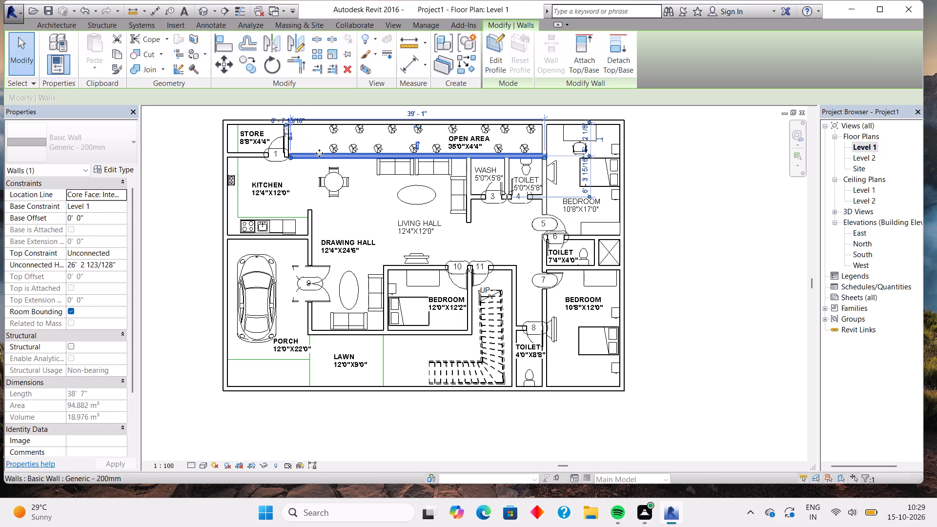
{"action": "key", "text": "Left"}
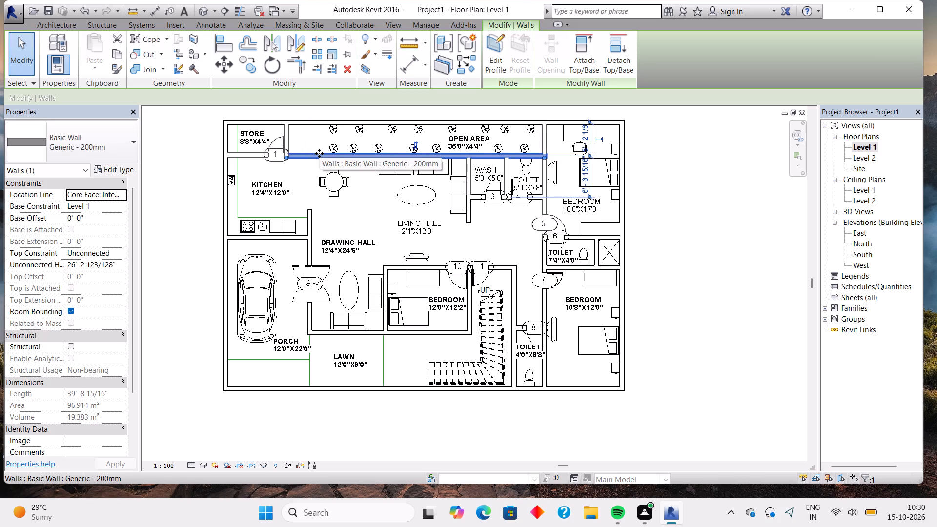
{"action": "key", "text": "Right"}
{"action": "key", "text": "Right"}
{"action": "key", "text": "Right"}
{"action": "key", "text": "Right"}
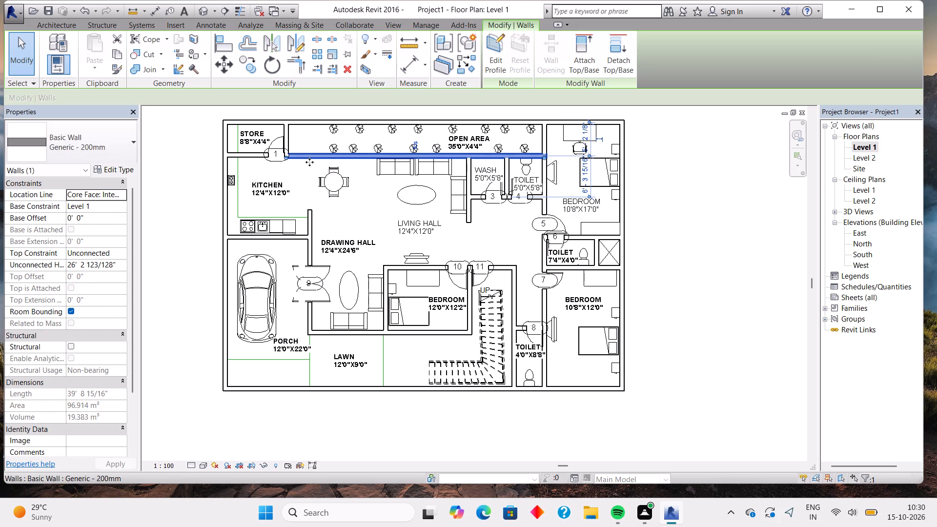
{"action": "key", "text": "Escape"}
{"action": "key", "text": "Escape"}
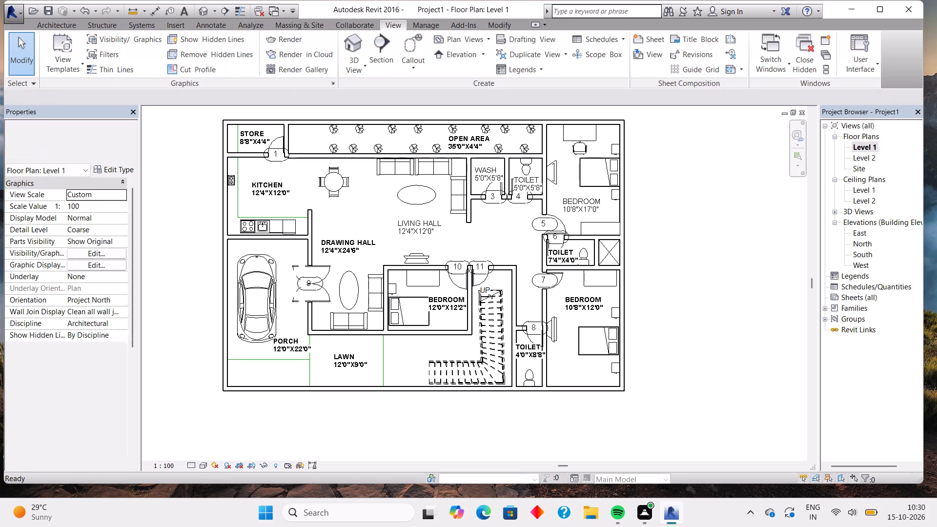
Undo the wall nudges and the deletion of the kitchen–drawing hall wall segment that holds door 2.
{"action": "key", "text": "ctrl+z"}
{"action": "key", "text": "ctrl+z"}
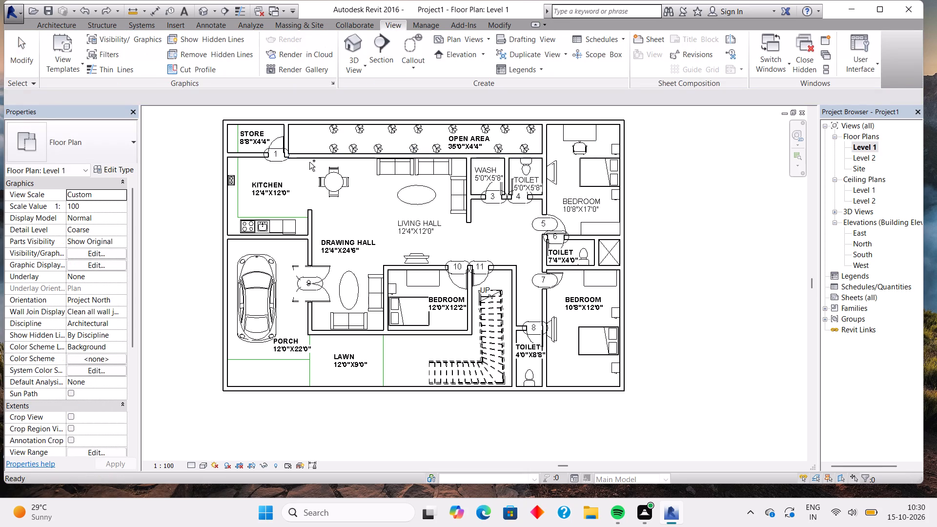
{"action": "key", "text": "ctrl+z"}
{"action": "key", "text": "ctrl+z"}
{"action": "key", "text": "ctrl+z"}
{"action": "key", "text": "ctrl+z"}
{"action": "key", "text": "ctrl+z"}
{"action": "key", "text": "ctrl+z"}
{"action": "key", "text": "ctrl+z"}
{"action": "key", "text": "ctrl+z"}
{"action": "key", "text": "ctrl+z"}
{"action": "key", "text": "ctrl+z"}
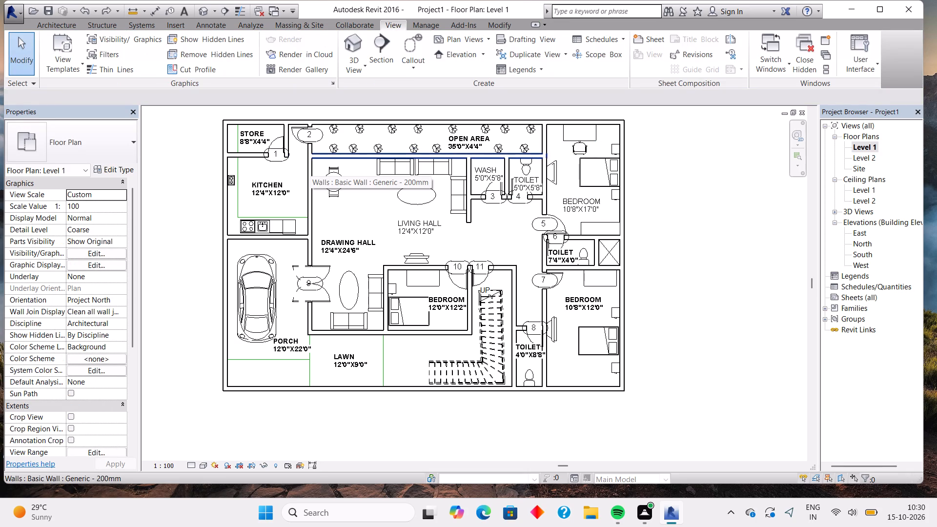
{"action": "key", "text": "Escape"}
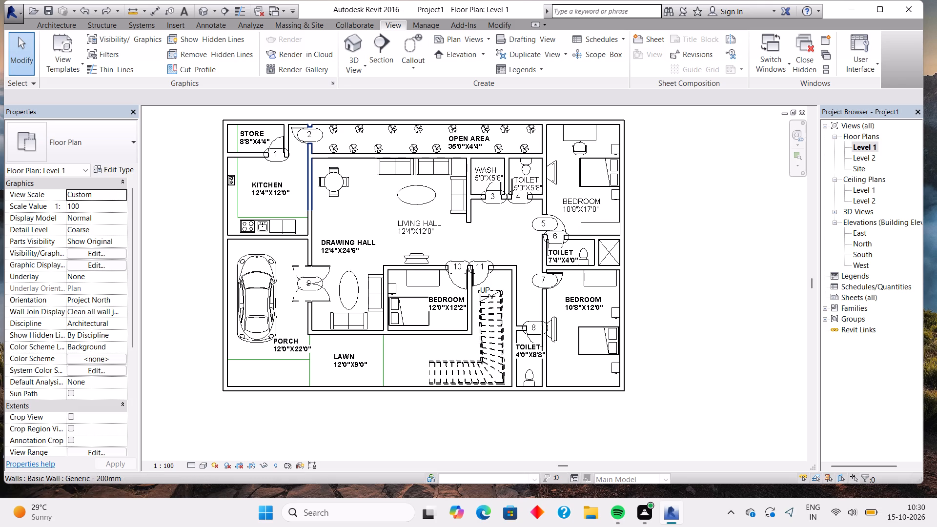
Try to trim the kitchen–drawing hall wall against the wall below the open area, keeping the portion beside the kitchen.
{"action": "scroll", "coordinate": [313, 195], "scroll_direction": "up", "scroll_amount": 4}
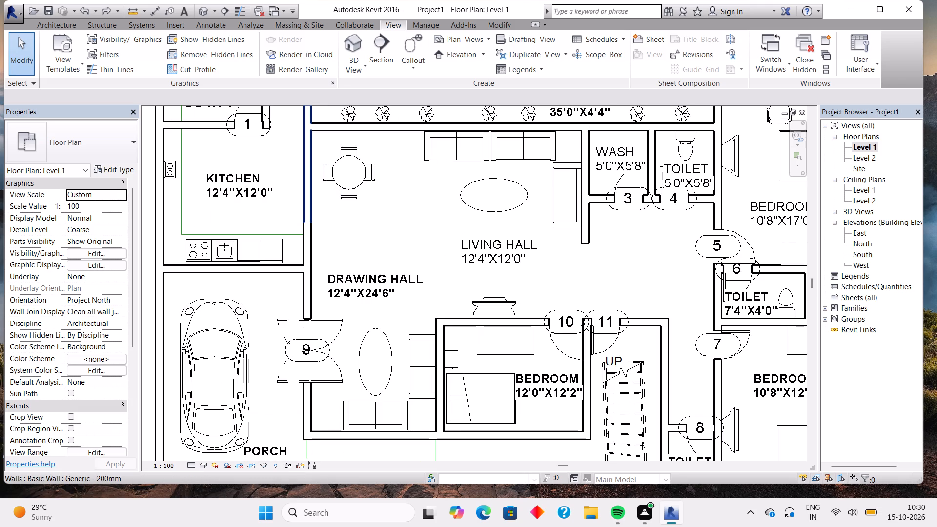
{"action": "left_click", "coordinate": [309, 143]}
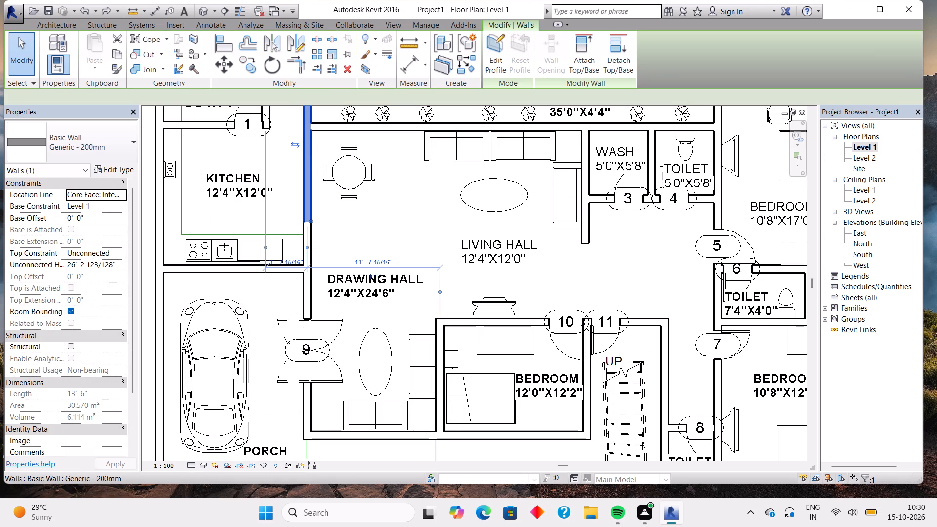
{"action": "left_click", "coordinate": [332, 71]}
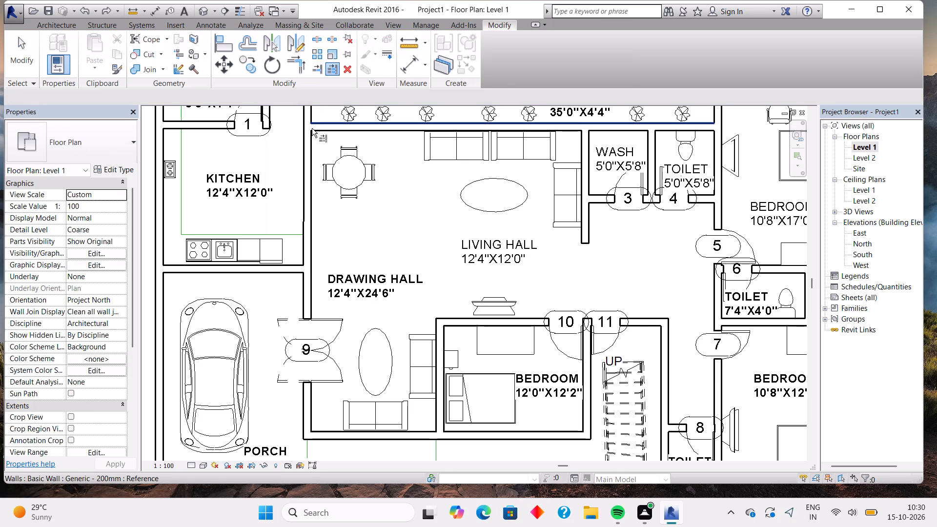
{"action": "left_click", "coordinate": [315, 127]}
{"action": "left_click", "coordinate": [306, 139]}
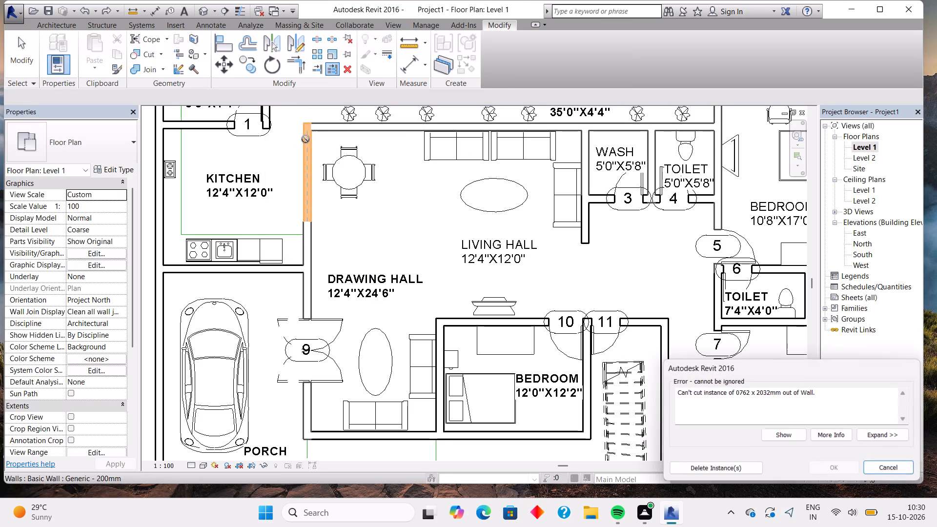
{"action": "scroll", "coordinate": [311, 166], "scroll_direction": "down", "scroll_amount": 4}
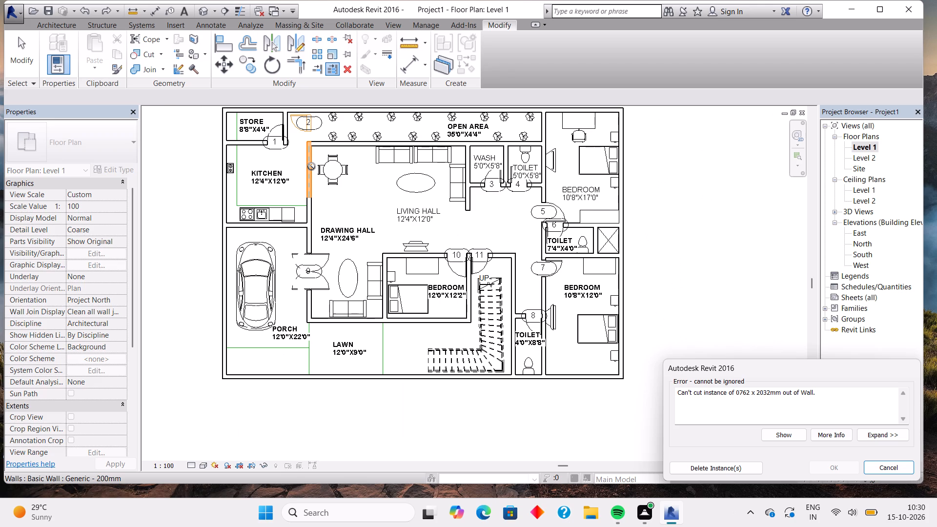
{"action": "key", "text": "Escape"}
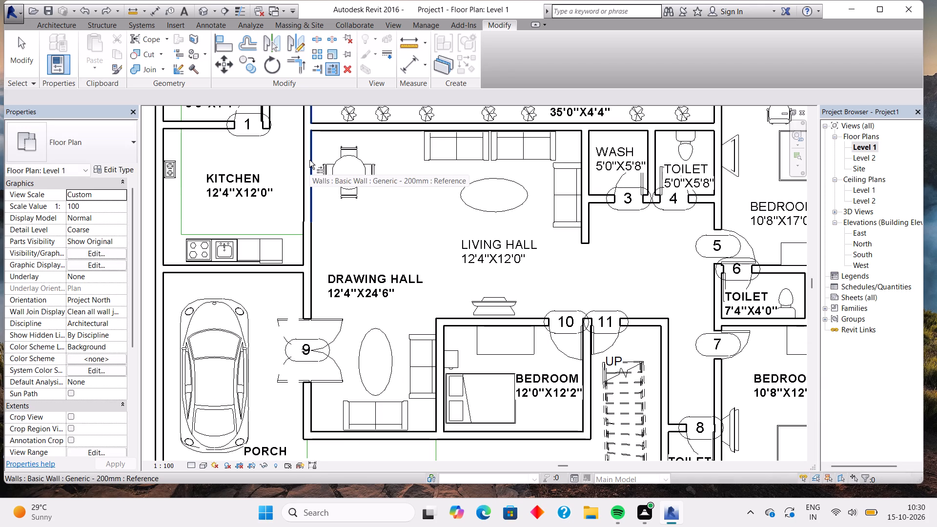
Trim the kitchen–drawing hall wall at the wall below the open area, keeping only the short upper segment with door 2.
{"action": "scroll", "coordinate": [309, 160], "scroll_direction": "down", "scroll_amount": 6}
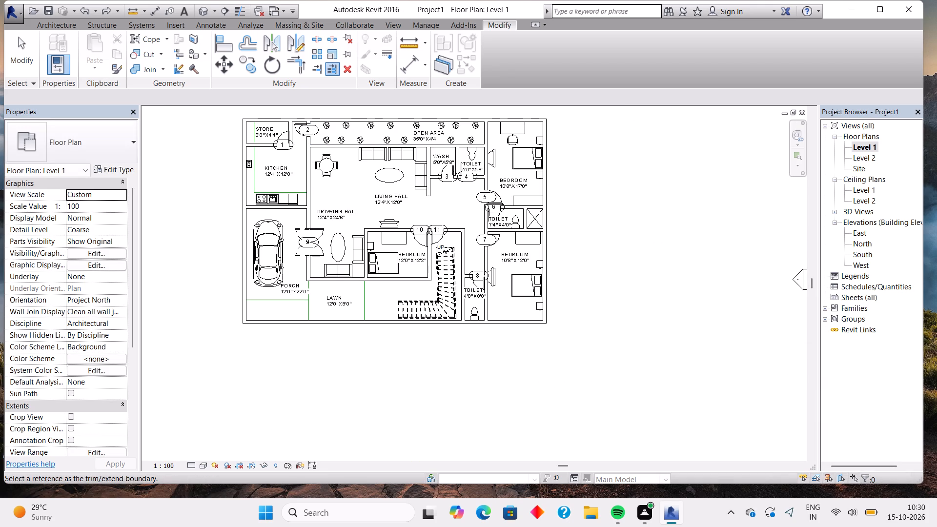
{"action": "left_click", "coordinate": [312, 146]}
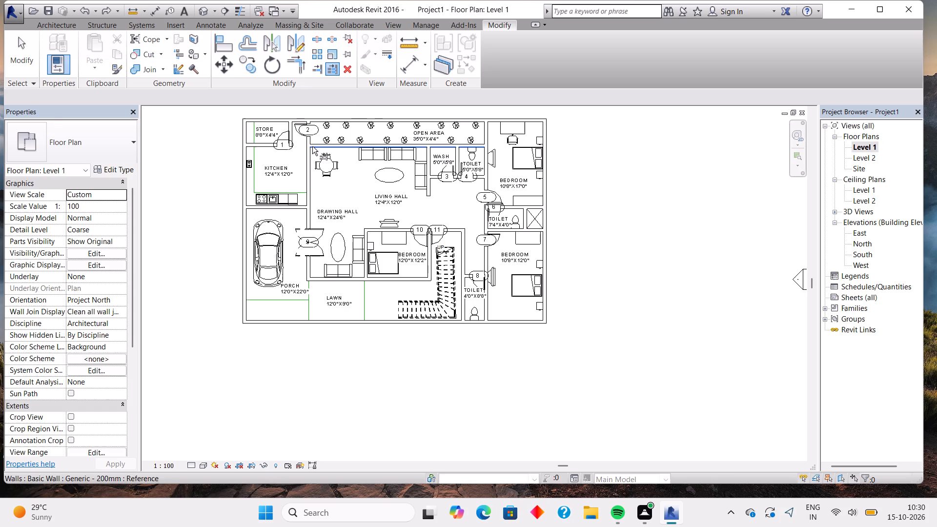
{"action": "left_click", "coordinate": [306, 141]}
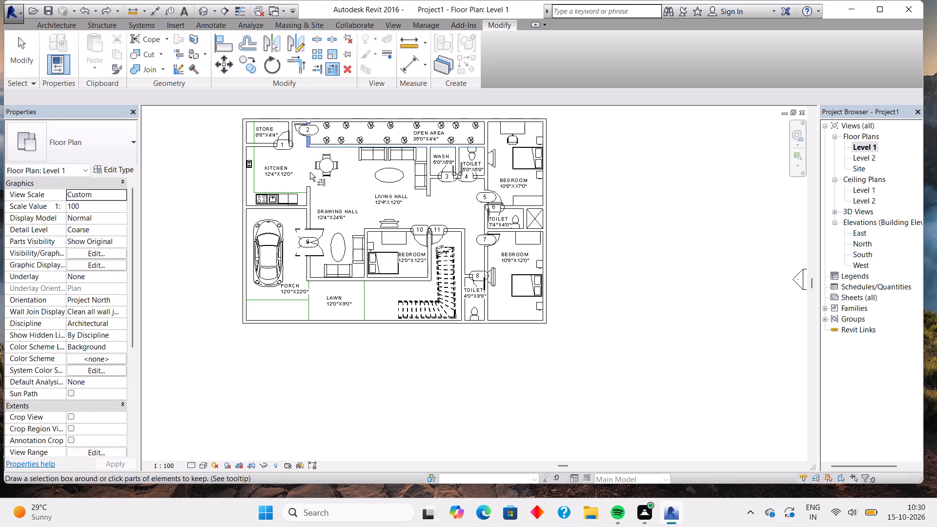
{"action": "key", "text": "Escape"}
{"action": "key", "text": "Escape"}
{"action": "key", "text": "Escape"}
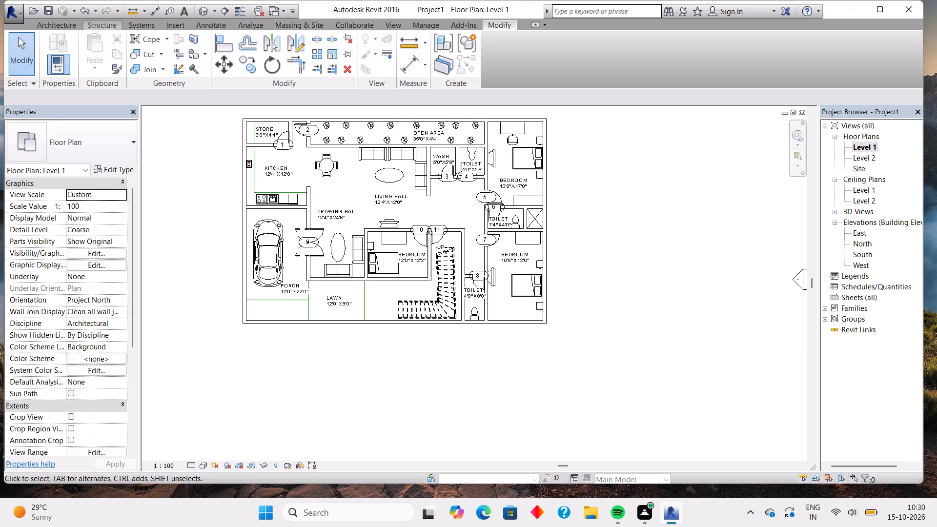
Draw a vertical model line about 8'-0" long across the kitchen opening, from the open-area wall corner to the remaining wall end.
{"action": "left_click", "coordinate": [71, 27]}
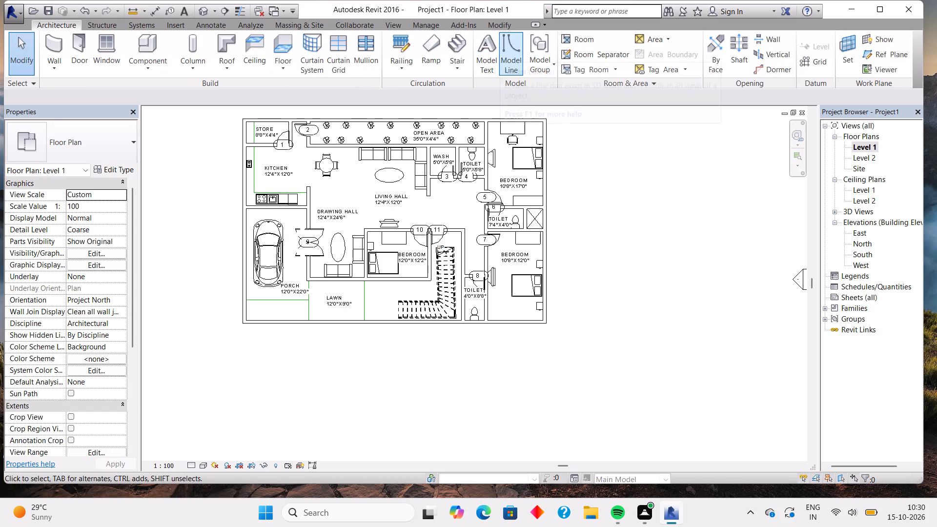
{"action": "left_click", "coordinate": [501, 54]}
{"action": "scroll", "coordinate": [305, 164], "scroll_direction": "up", "scroll_amount": 3}
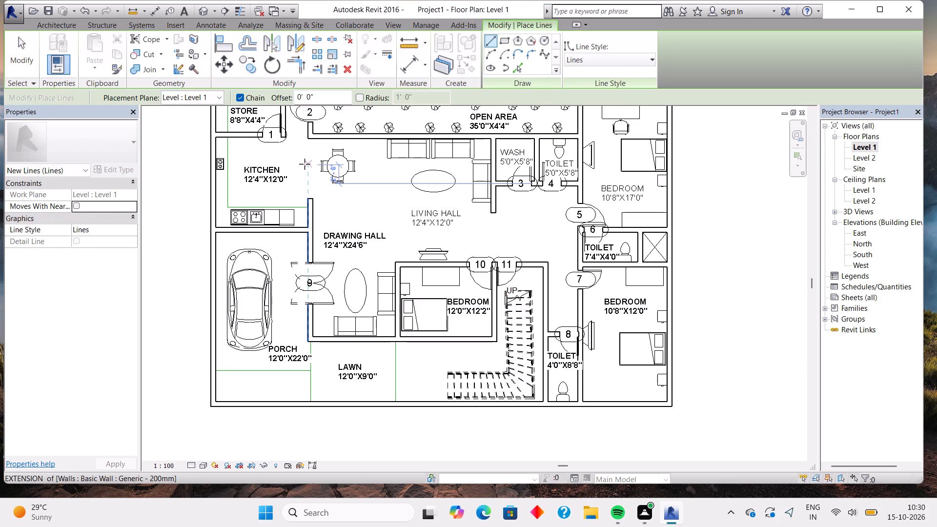
{"action": "scroll", "coordinate": [305, 164], "scroll_direction": "up", "scroll_amount": 2}
{"action": "left_click", "coordinate": [313, 134]}
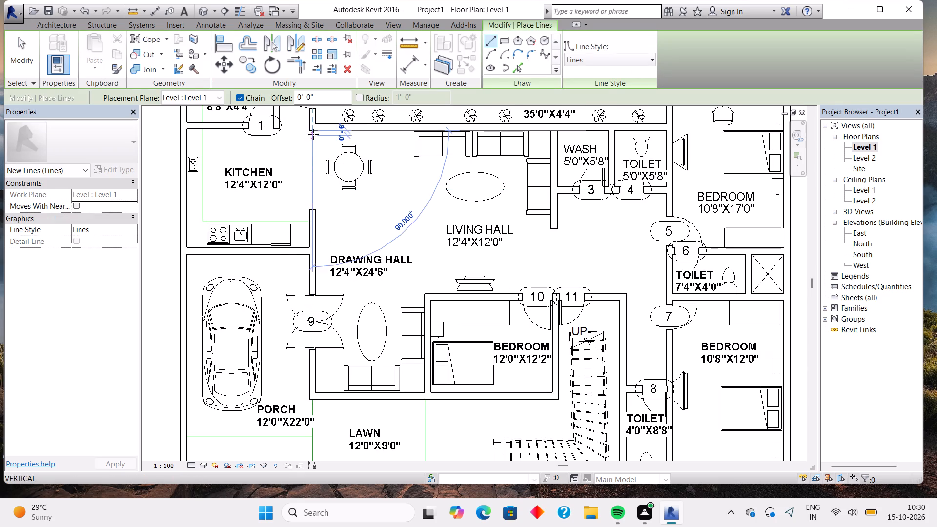
{"action": "left_click", "coordinate": [311, 211]}
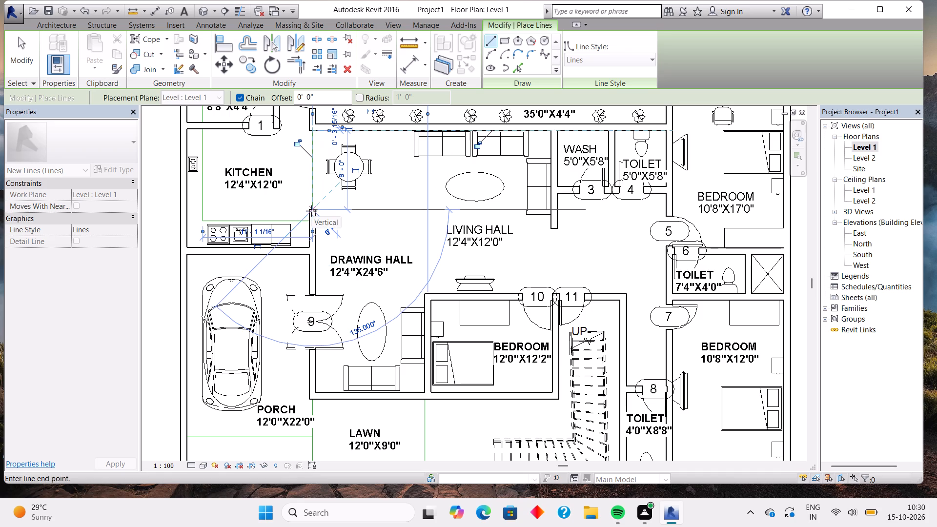
{"action": "key", "text": "Escape"}
{"action": "key", "text": "Escape"}
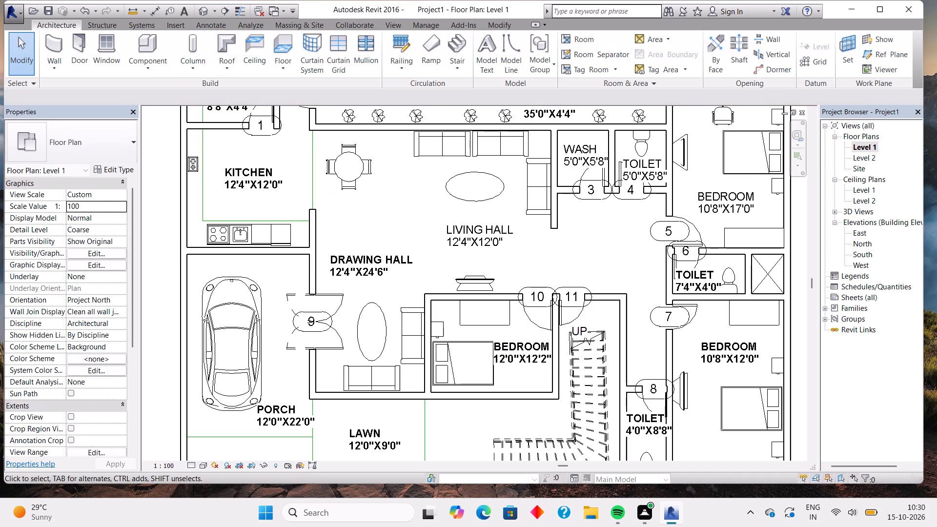
Examine the revised Level 1 plan and the L-shaped stair with its properties, both close up and in the overall layout.
{"action": "scroll", "coordinate": [367, 205], "scroll_direction": "down", "scroll_amount": 1}
{"action": "scroll", "coordinate": [367, 205], "scroll_direction": "up", "scroll_amount": 2}
{"action": "scroll", "coordinate": [367, 205], "scroll_direction": "down", "scroll_amount": 2}
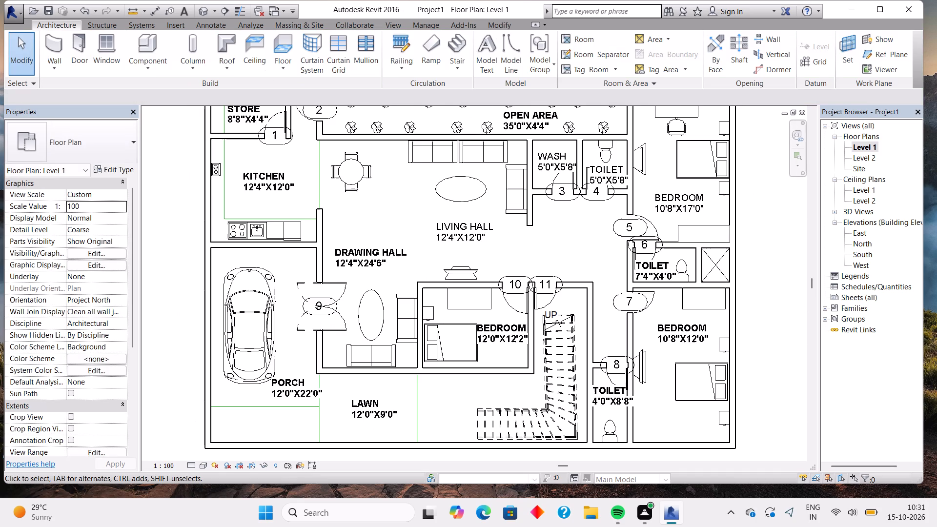
{"action": "scroll", "coordinate": [367, 205], "scroll_direction": "down", "scroll_amount": 1}
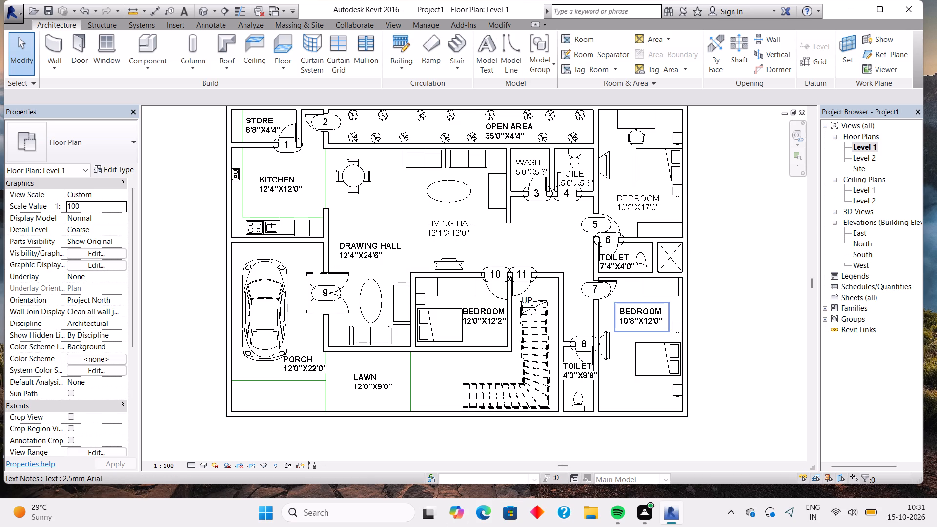
{"action": "scroll", "coordinate": [635, 296], "scroll_direction": "up", "scroll_amount": 4}
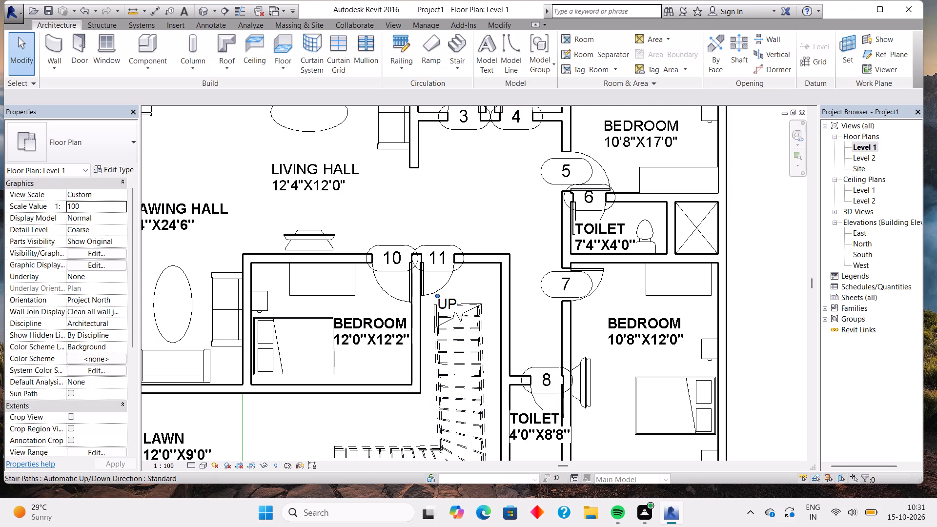
{"action": "left_click", "coordinate": [447, 332]}
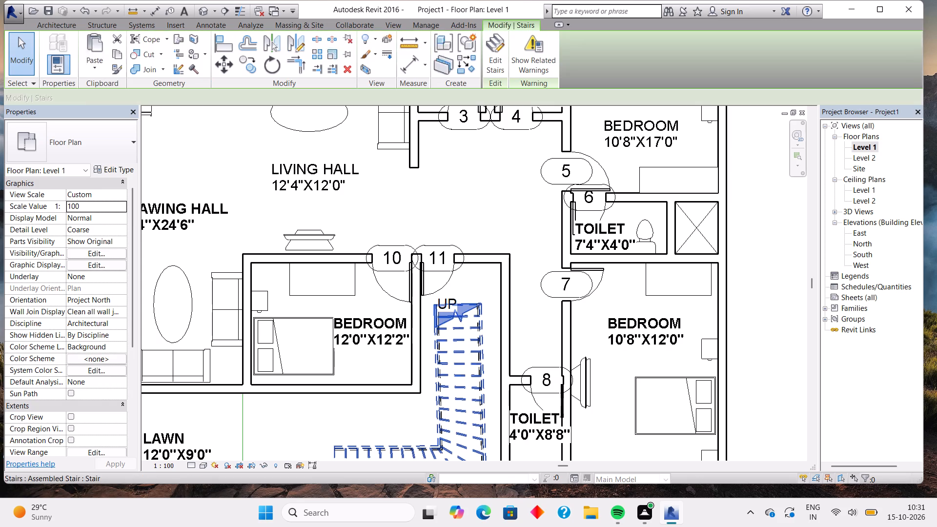
{"action": "scroll", "coordinate": [460, 304], "scroll_direction": "up", "scroll_amount": 5}
{"action": "scroll", "coordinate": [460, 304], "scroll_direction": "down", "scroll_amount": 3}
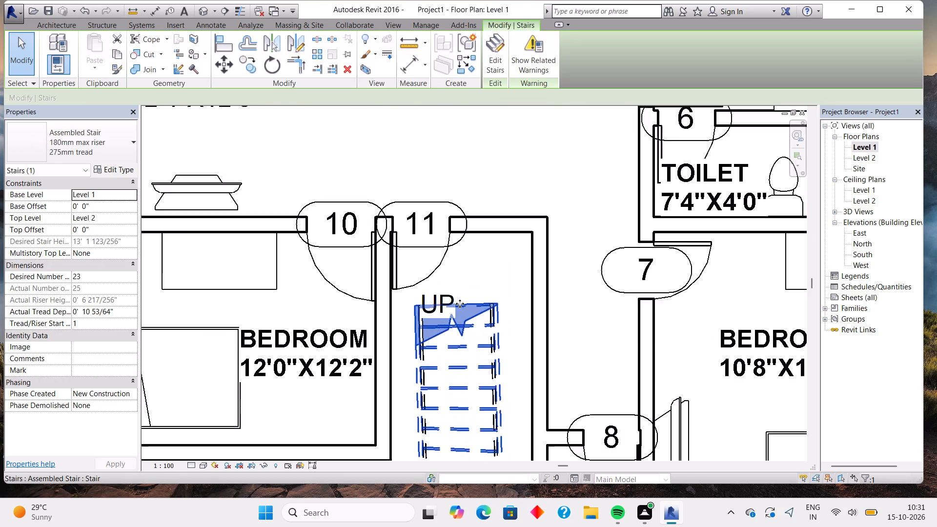
{"action": "scroll", "coordinate": [460, 304], "scroll_direction": "down", "scroll_amount": 7}
{"action": "scroll", "coordinate": [454, 312], "scroll_direction": "up", "scroll_amount": 2}
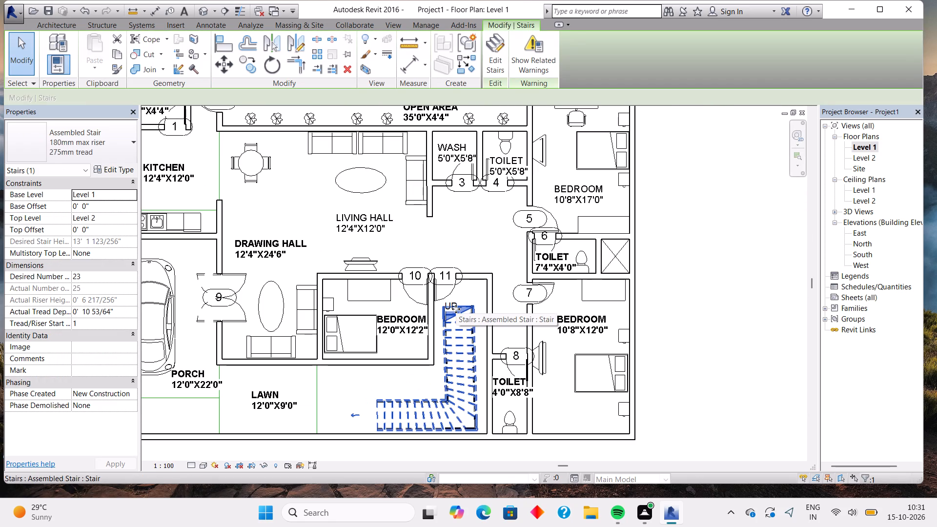
{"action": "scroll", "coordinate": [464, 295], "scroll_direction": "down", "scroll_amount": 1}
{"action": "key", "text": "Escape"}
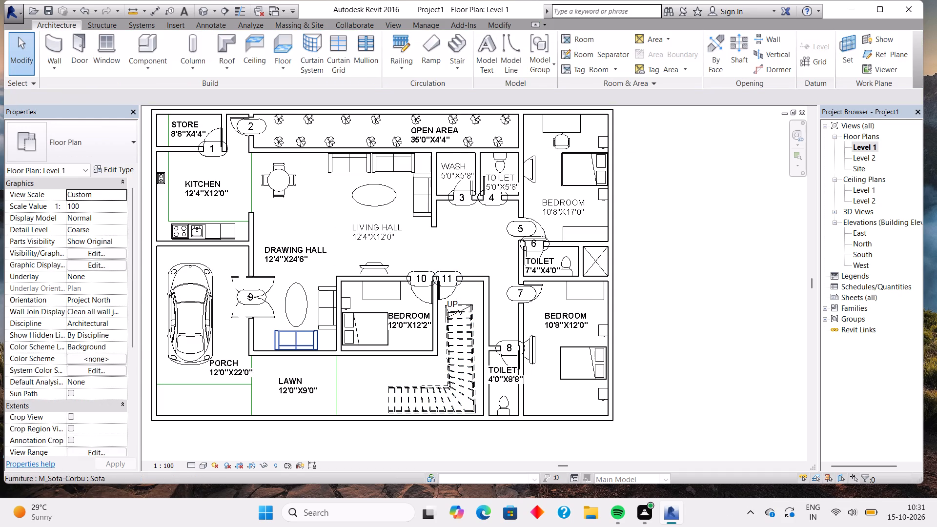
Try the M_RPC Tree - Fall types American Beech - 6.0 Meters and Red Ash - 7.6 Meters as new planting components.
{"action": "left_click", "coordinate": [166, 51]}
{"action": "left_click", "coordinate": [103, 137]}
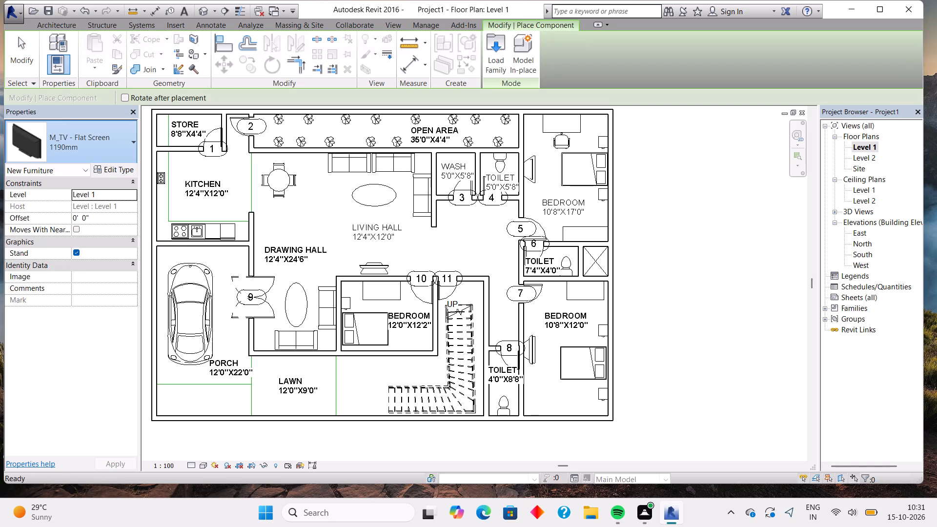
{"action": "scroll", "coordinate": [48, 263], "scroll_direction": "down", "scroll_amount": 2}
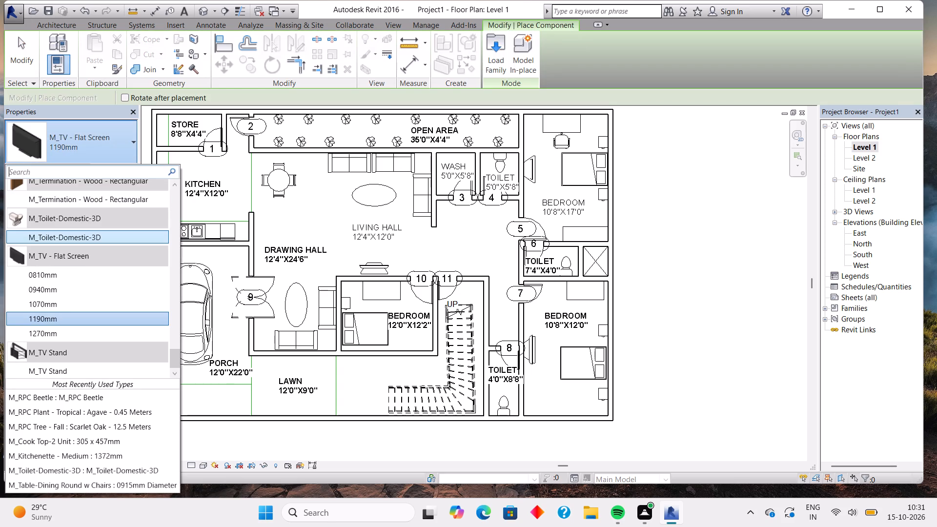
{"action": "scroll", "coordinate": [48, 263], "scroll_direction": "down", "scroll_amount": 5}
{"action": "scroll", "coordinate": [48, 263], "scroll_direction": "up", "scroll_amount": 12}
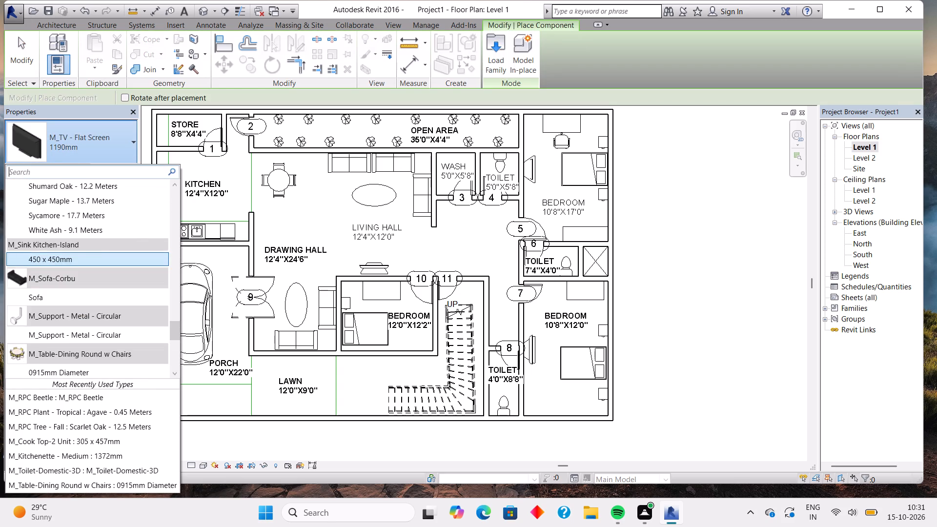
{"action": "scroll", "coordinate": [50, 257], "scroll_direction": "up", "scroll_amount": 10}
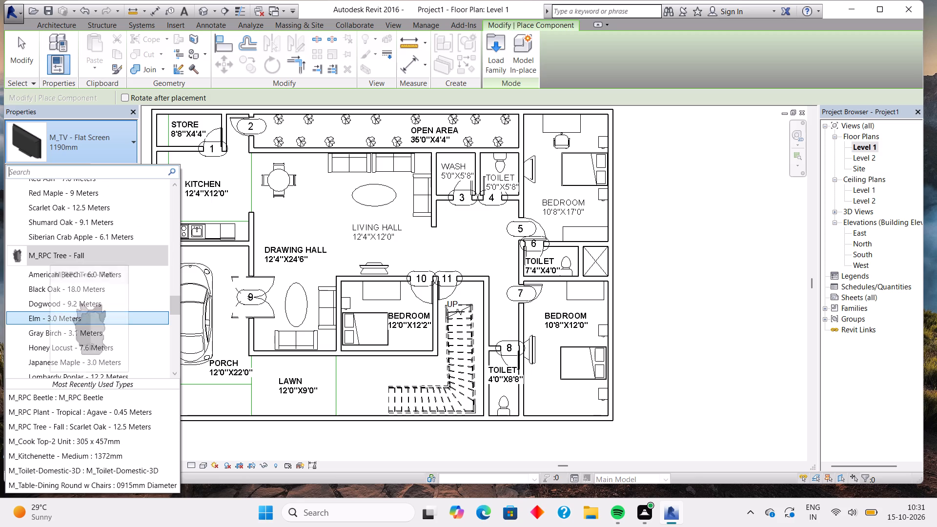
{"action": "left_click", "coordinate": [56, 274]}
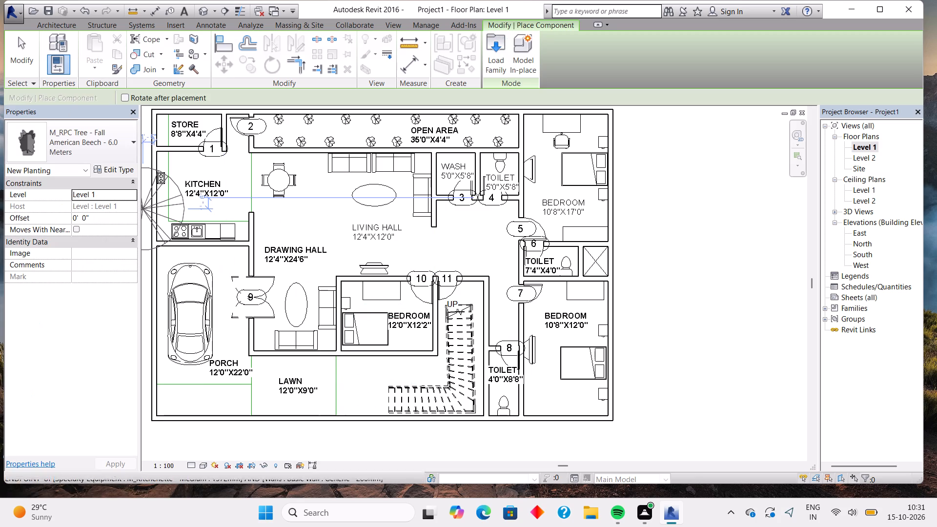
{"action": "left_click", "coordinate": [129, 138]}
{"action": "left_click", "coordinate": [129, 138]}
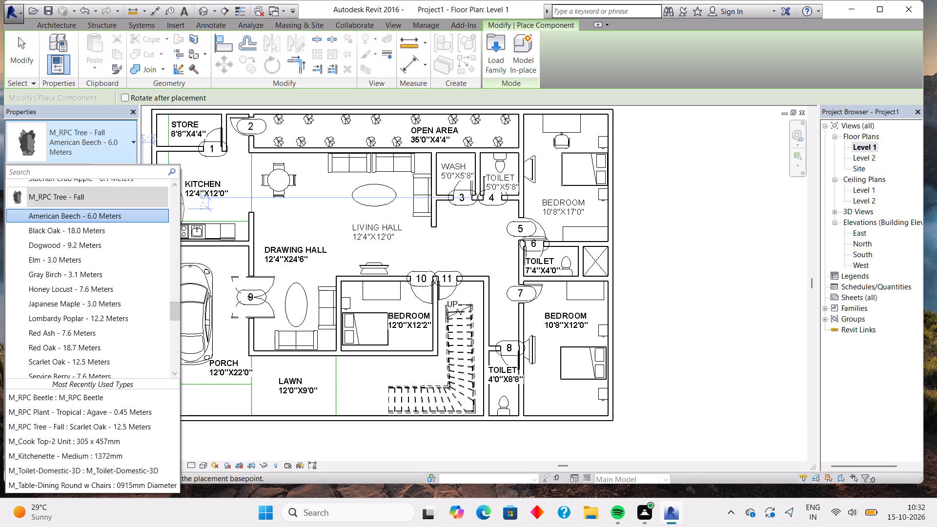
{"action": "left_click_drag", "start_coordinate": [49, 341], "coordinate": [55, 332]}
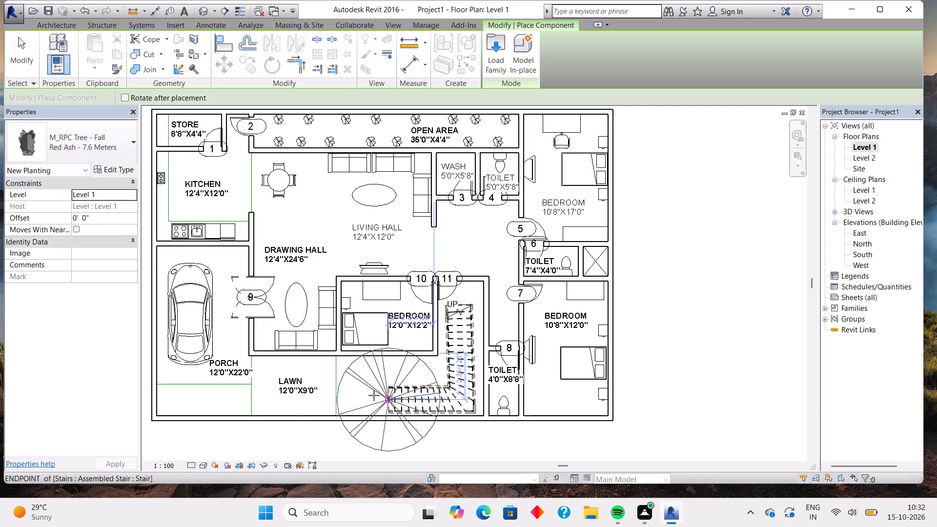
Place five M_RPC Plant - Tropical, Dagger - 0.6 Meters plants around the stair: three below the bedroom wall, one by the lawn's outer wall, one near door 11.
{"action": "left_click", "coordinate": [83, 149]}
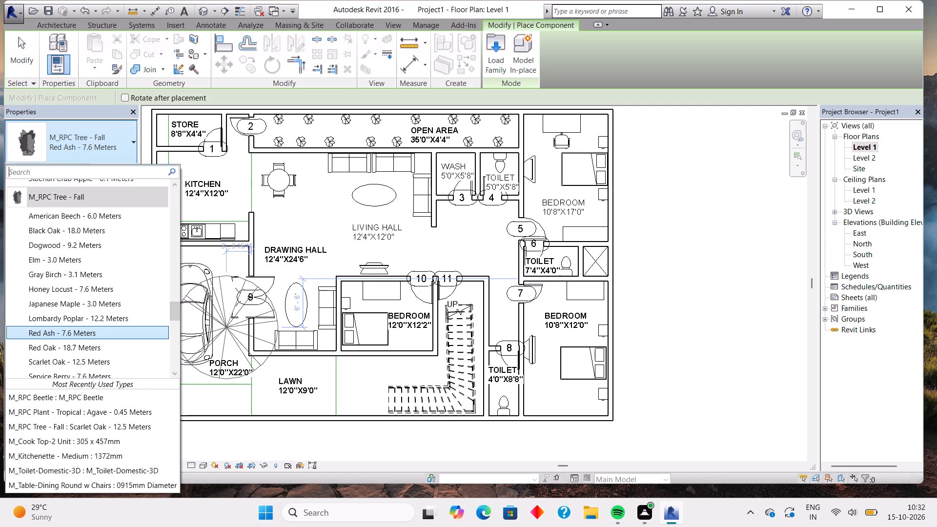
{"action": "scroll", "coordinate": [58, 282], "scroll_direction": "down", "scroll_amount": 3}
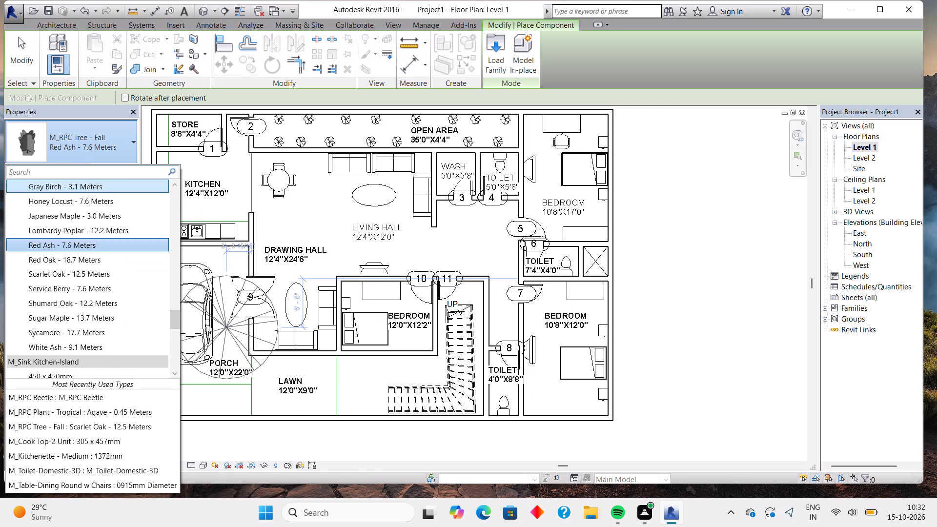
{"action": "scroll", "coordinate": [58, 282], "scroll_direction": "up", "scroll_amount": 16}
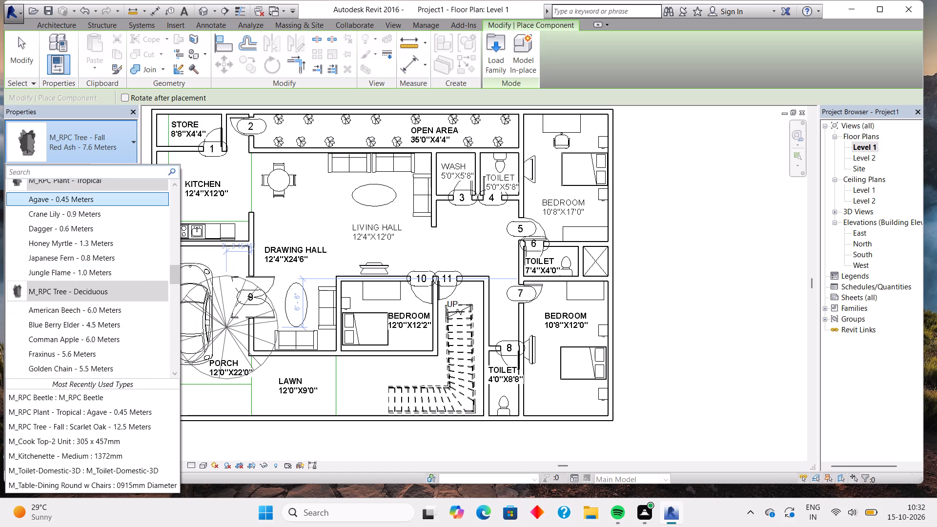
{"action": "left_click", "coordinate": [101, 229]}
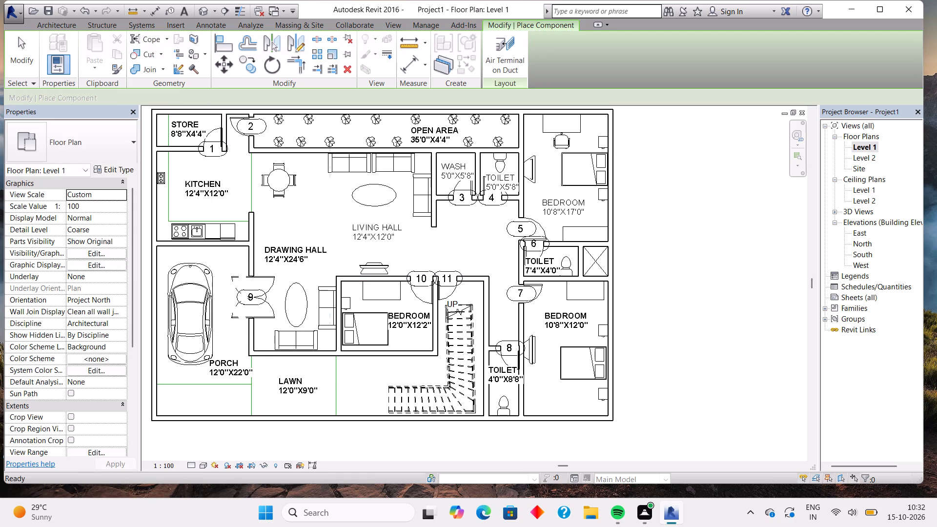
{"action": "left_click", "coordinate": [346, 364]}
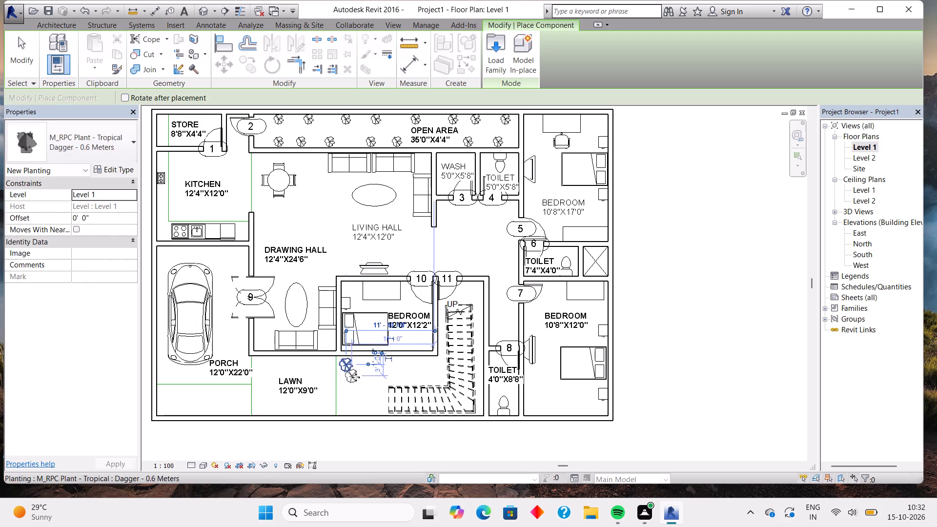
{"action": "left_click", "coordinate": [378, 363]}
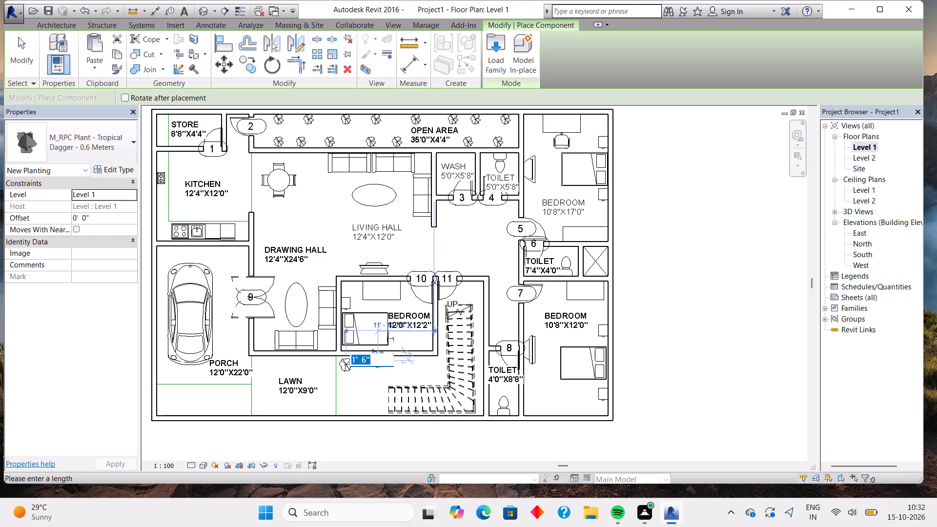
{"action": "key", "text": "Escape"}
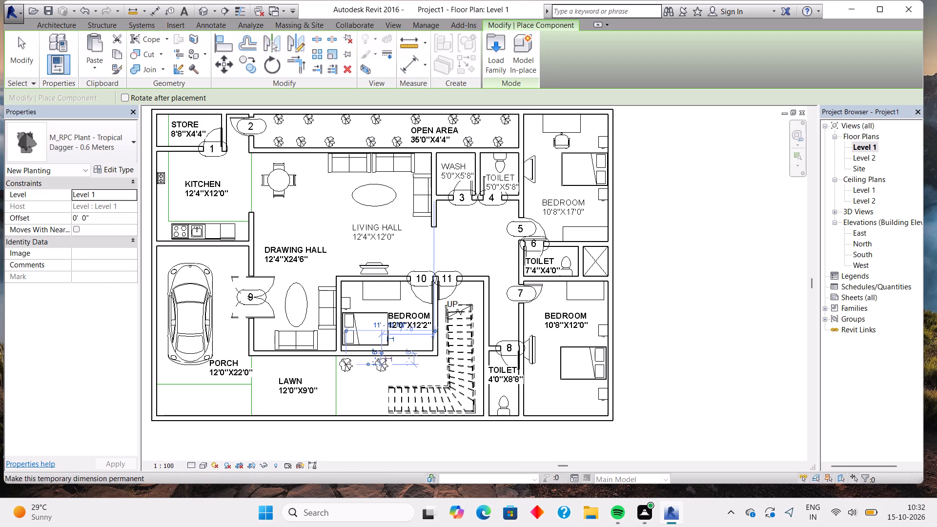
{"action": "left_click", "coordinate": [383, 365]}
{"action": "left_click", "coordinate": [405, 368]}
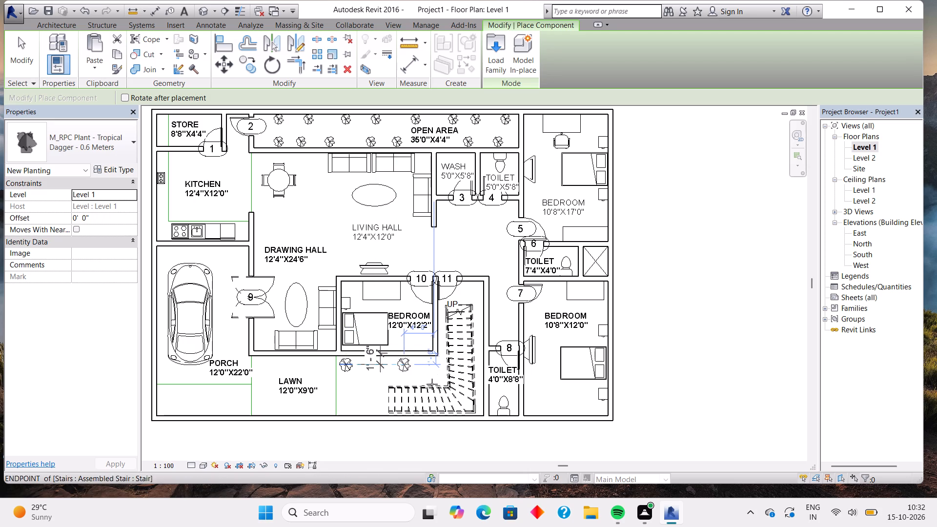
{"action": "left_click", "coordinate": [348, 405]}
{"action": "left_click", "coordinate": [370, 409]}
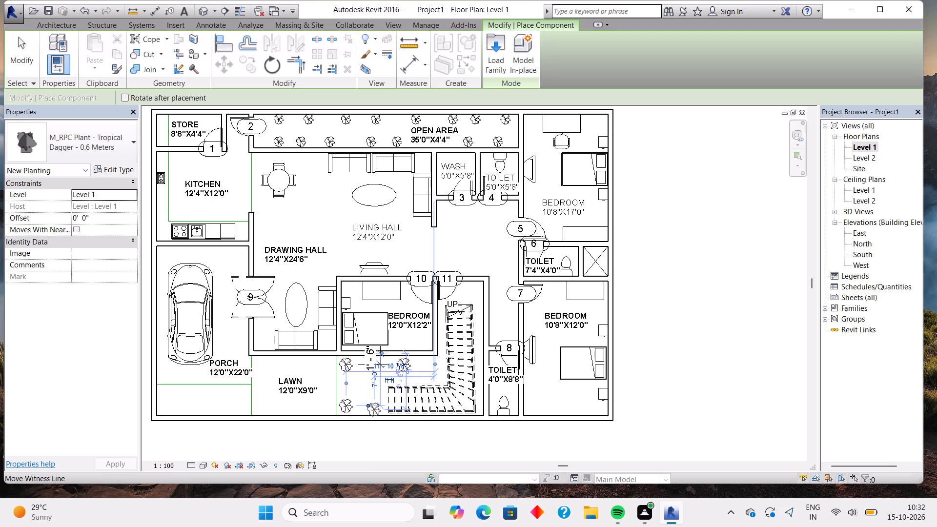
{"action": "left_click", "coordinate": [433, 365]}
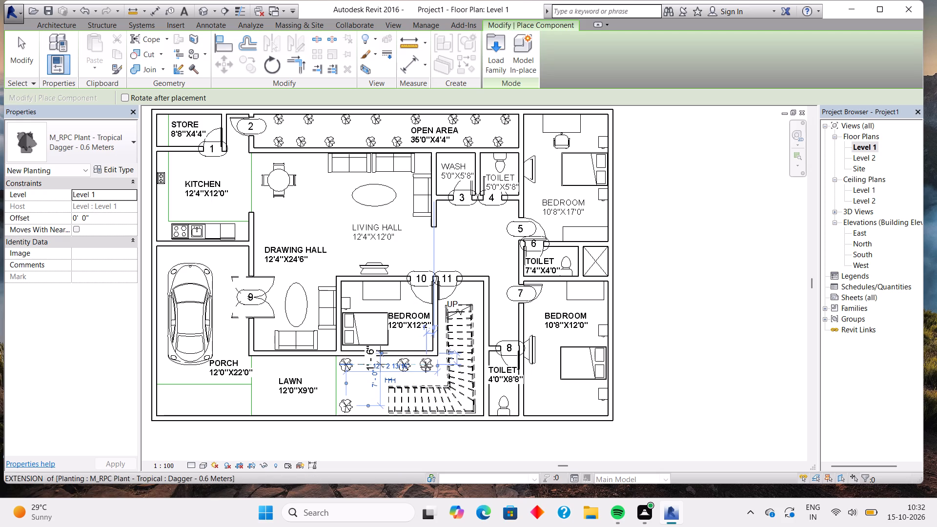
{"action": "left_click", "coordinate": [426, 367]}
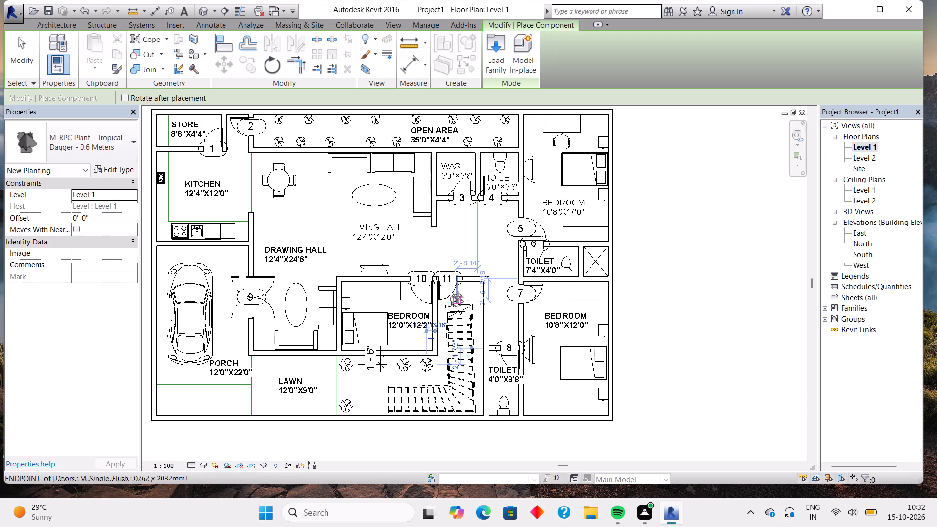
{"action": "left_click", "coordinate": [469, 292]}
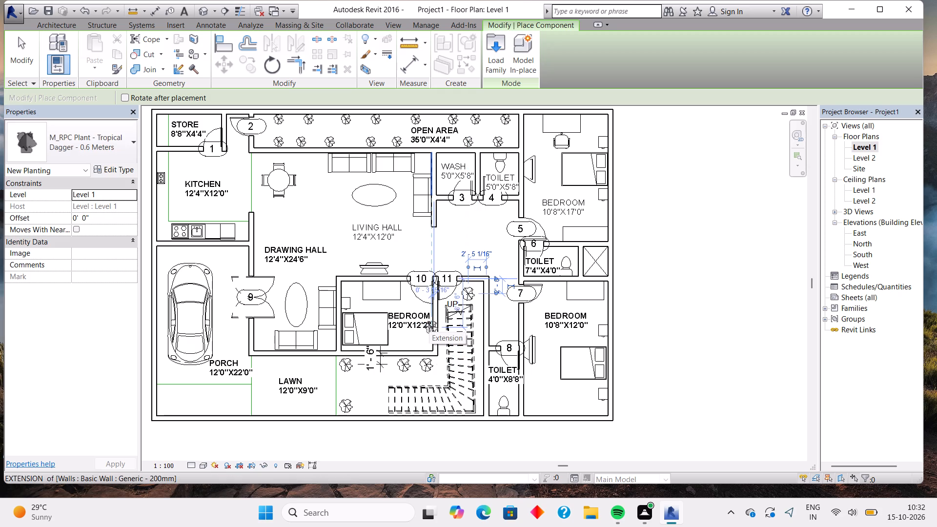
Place four more Dagger - 0.6 Meters plants in the lawn, two along the drawing hall wall and two along the outer wall.
{"action": "left_click", "coordinate": [327, 363]}
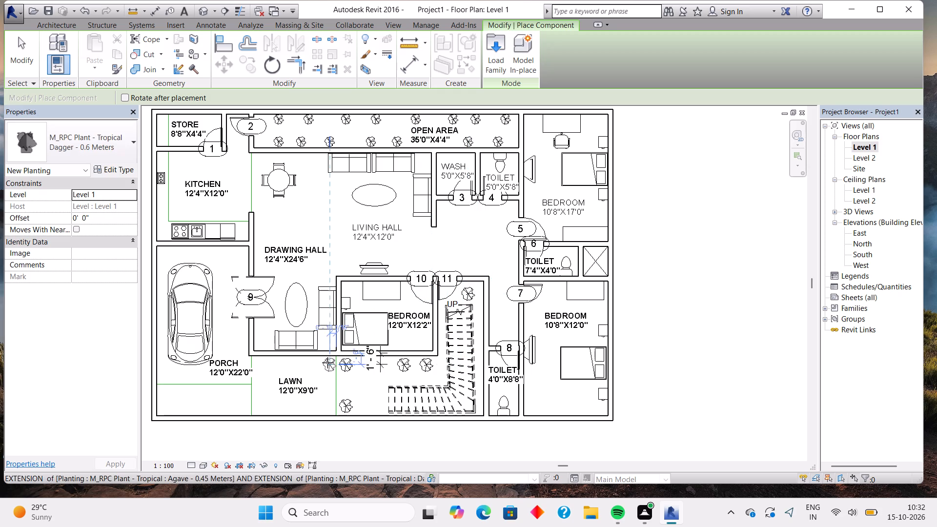
{"action": "left_click", "coordinate": [261, 369]}
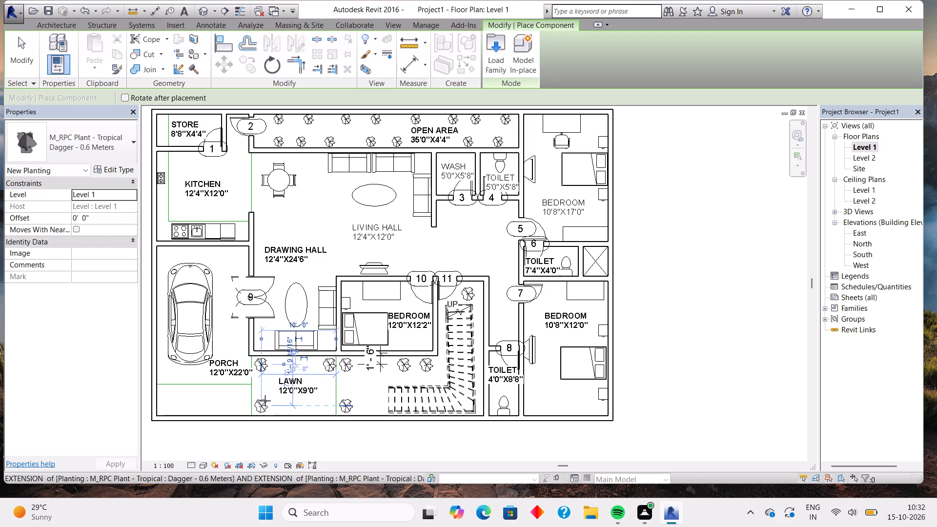
{"action": "left_click", "coordinate": [265, 401]}
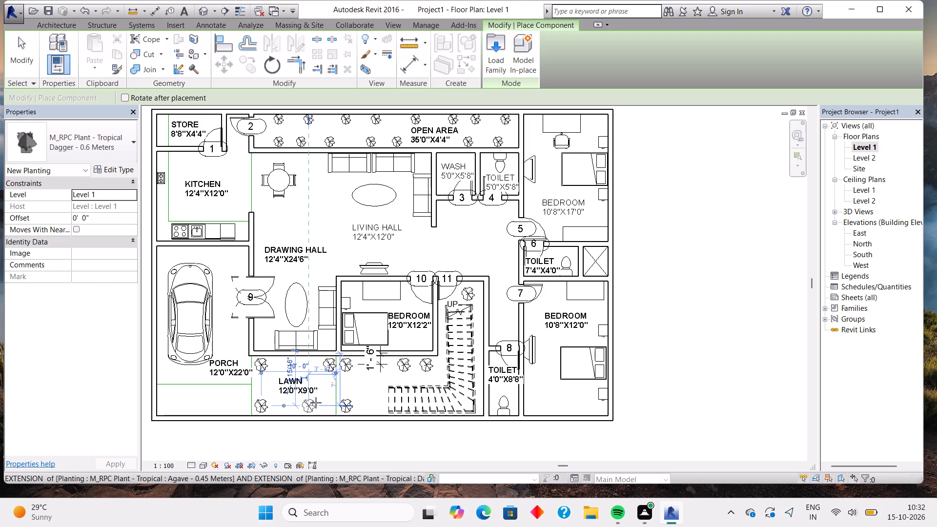
{"action": "left_click", "coordinate": [323, 405]}
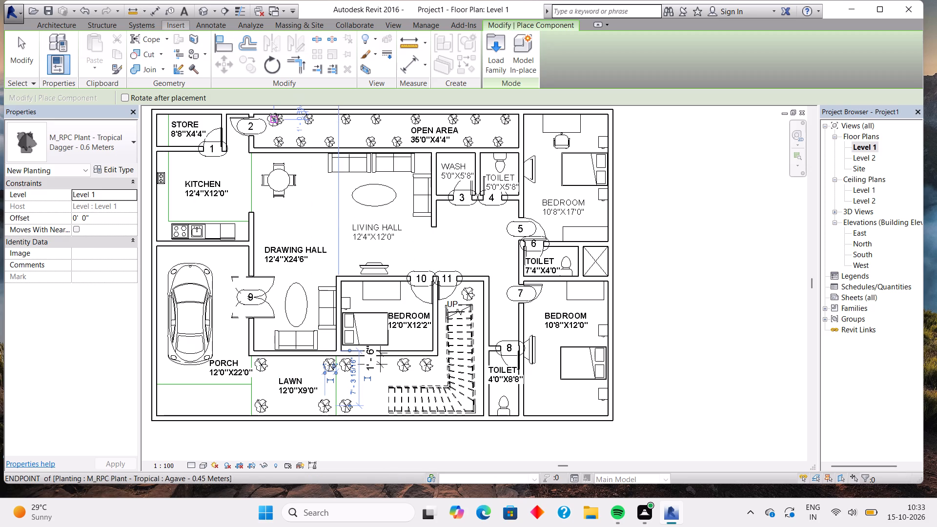
Open the default 3D view and examine the placed plants and the whole house model, close up and from a distance.
{"action": "left_click", "coordinate": [77, 25]}
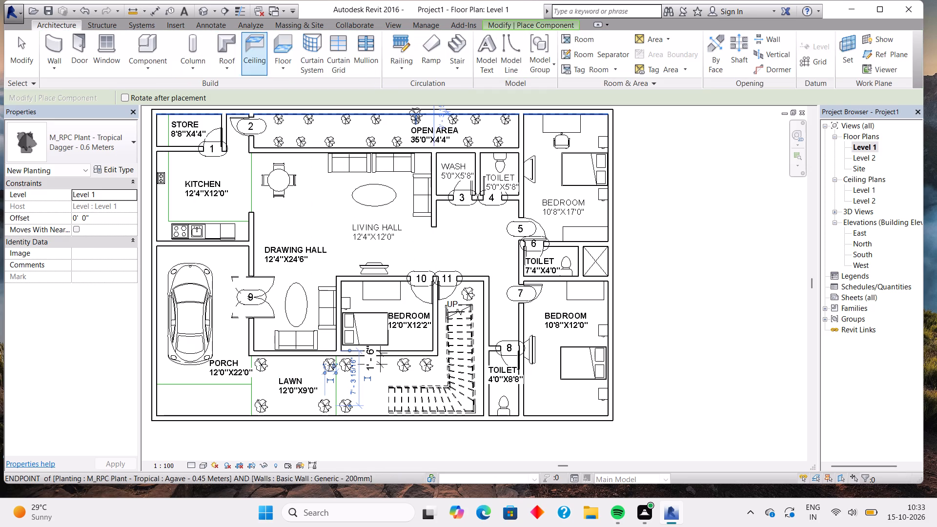
{"action": "left_click", "coordinate": [400, 28]}
{"action": "left_click", "coordinate": [358, 45]}
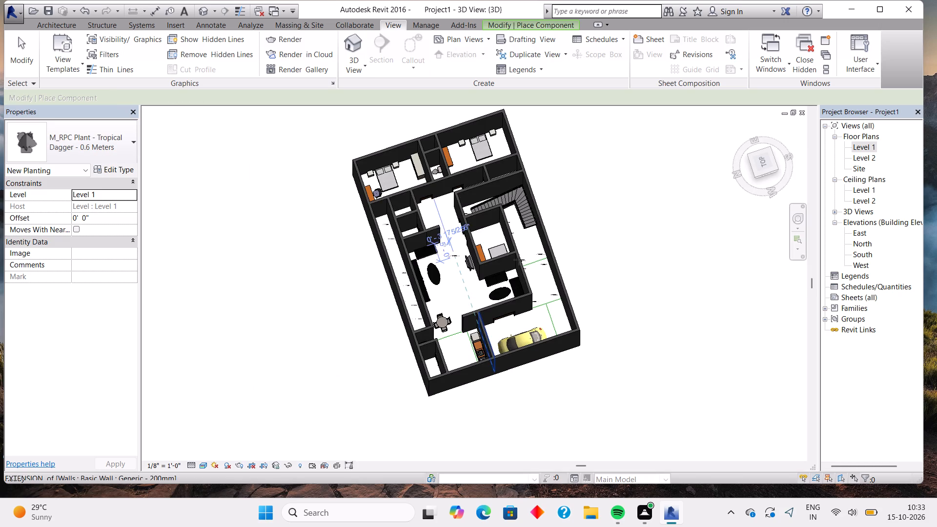
{"action": "scroll", "coordinate": [563, 293], "scroll_direction": "up", "scroll_amount": 5}
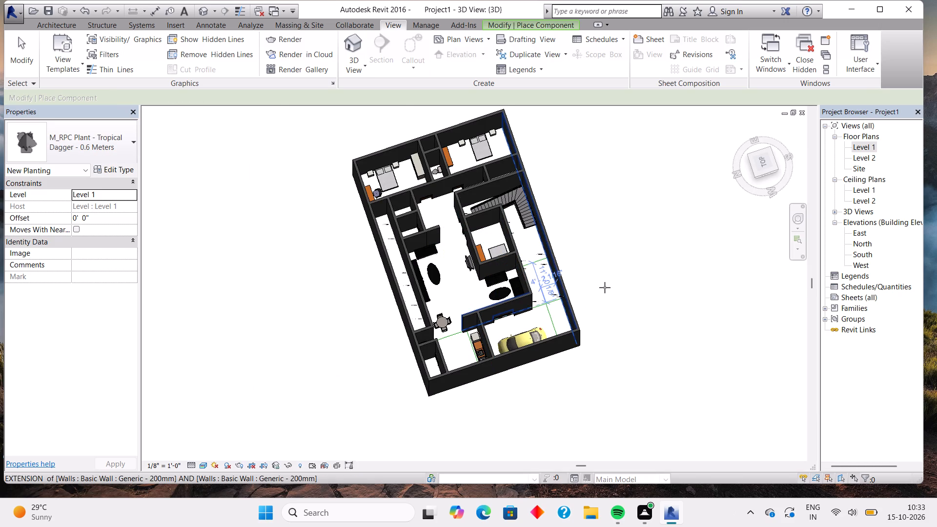
{"action": "scroll", "coordinate": [598, 286], "scroll_direction": "up", "scroll_amount": 9}
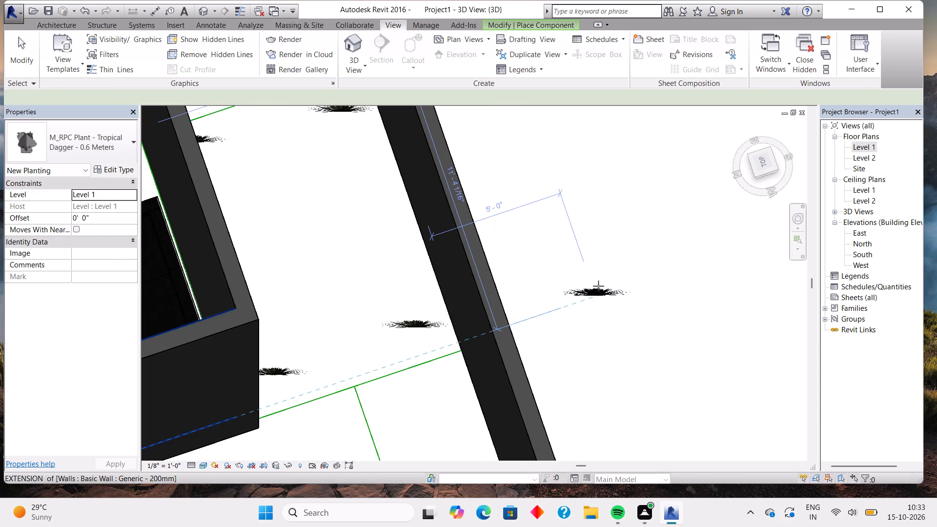
{"action": "scroll", "coordinate": [598, 286], "scroll_direction": "down", "scroll_amount": 7}
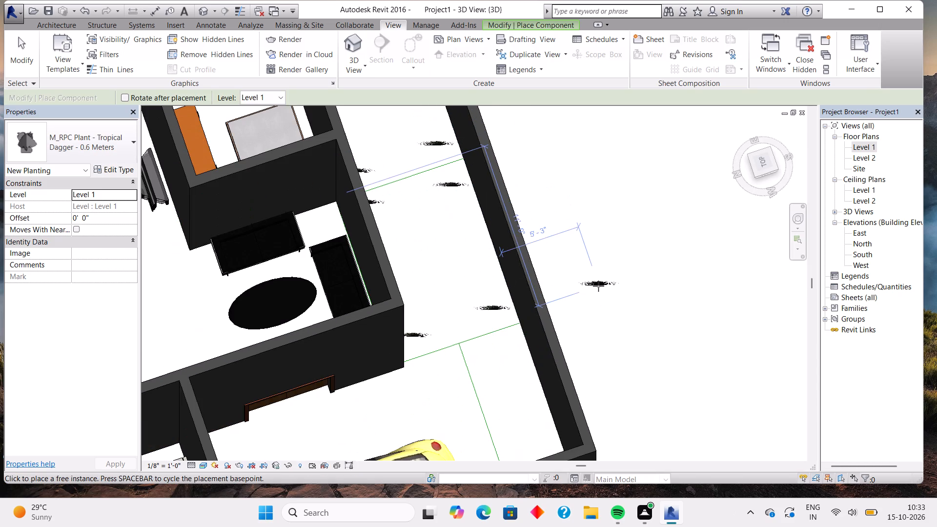
{"action": "scroll", "coordinate": [598, 286], "scroll_direction": "down", "scroll_amount": 8}
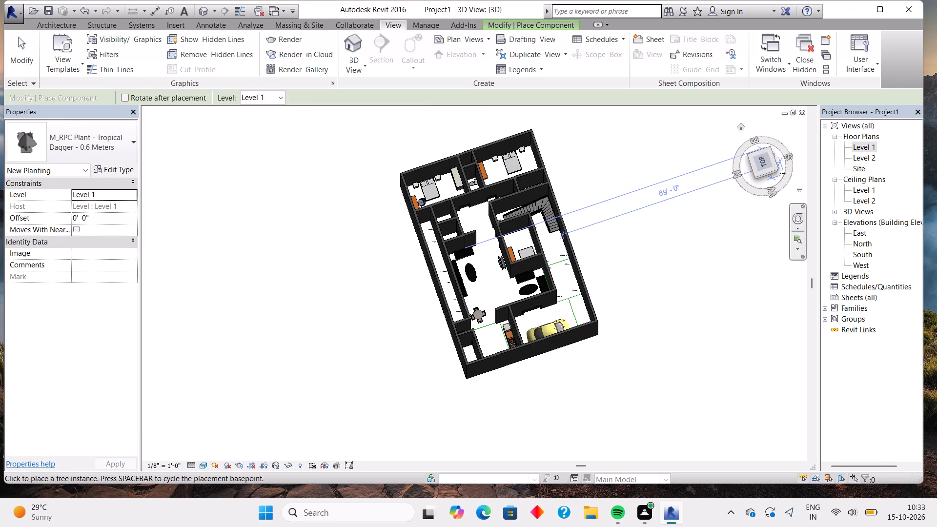
Return to the Level 1 floor plan and examine the overall furnished and planted layout.
{"action": "double_click", "coordinate": [865, 148]}
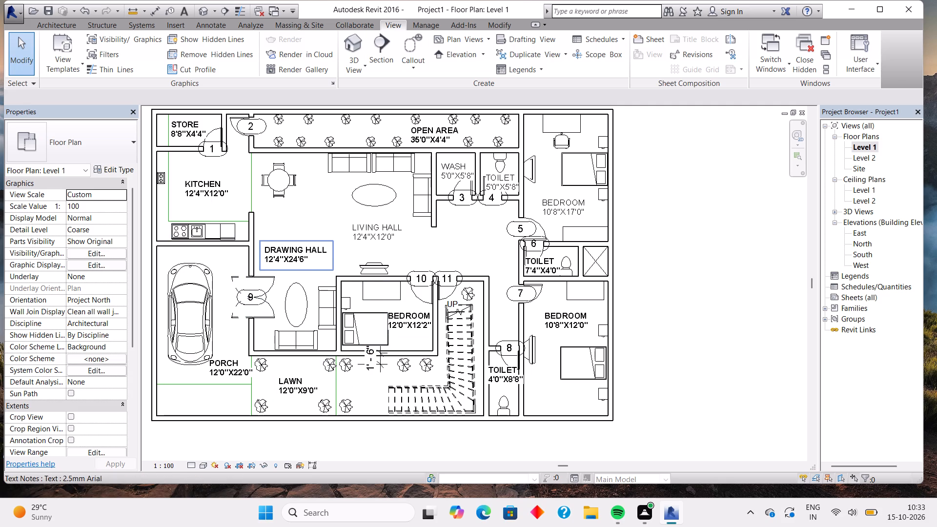
{"action": "scroll", "coordinate": [296, 237], "scroll_direction": "down", "scroll_amount": 1}
{"action": "scroll", "coordinate": [296, 237], "scroll_direction": "up", "scroll_amount": 1}
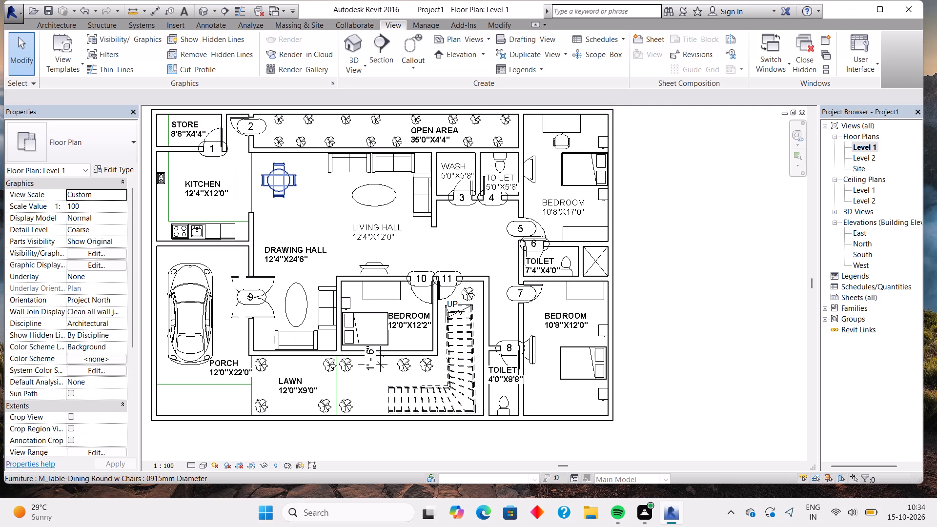
{"action": "scroll", "coordinate": [277, 200], "scroll_direction": "down", "scroll_amount": 5}
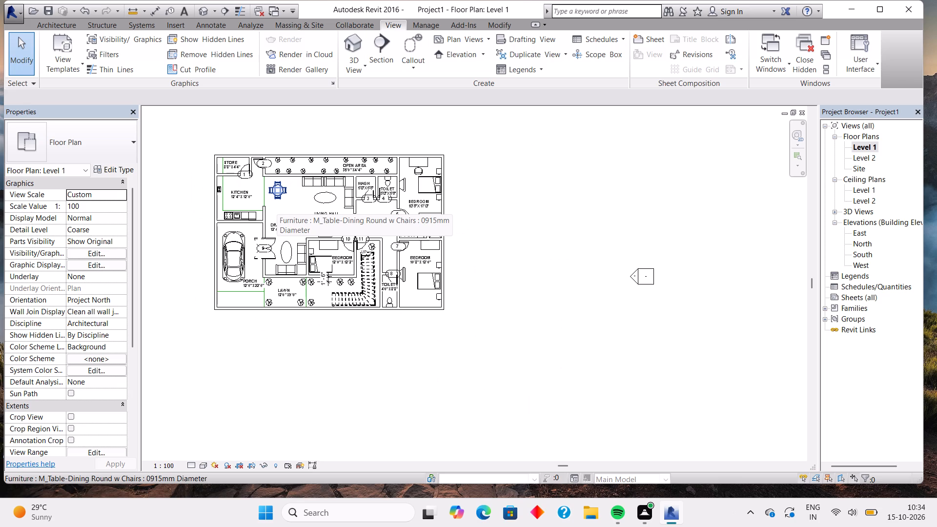
{"action": "scroll", "coordinate": [277, 201], "scroll_direction": "up", "scroll_amount": 1}
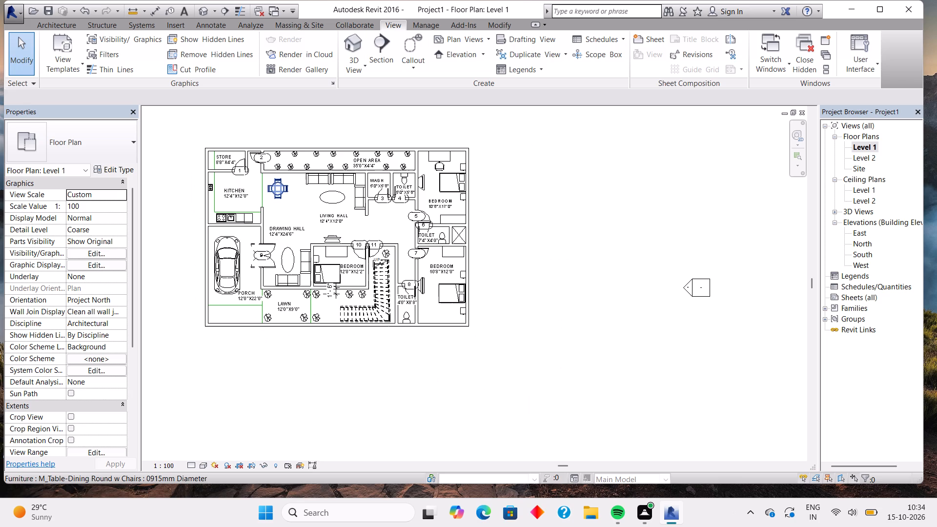
{"action": "scroll", "coordinate": [277, 201], "scroll_direction": "up", "scroll_amount": 2}
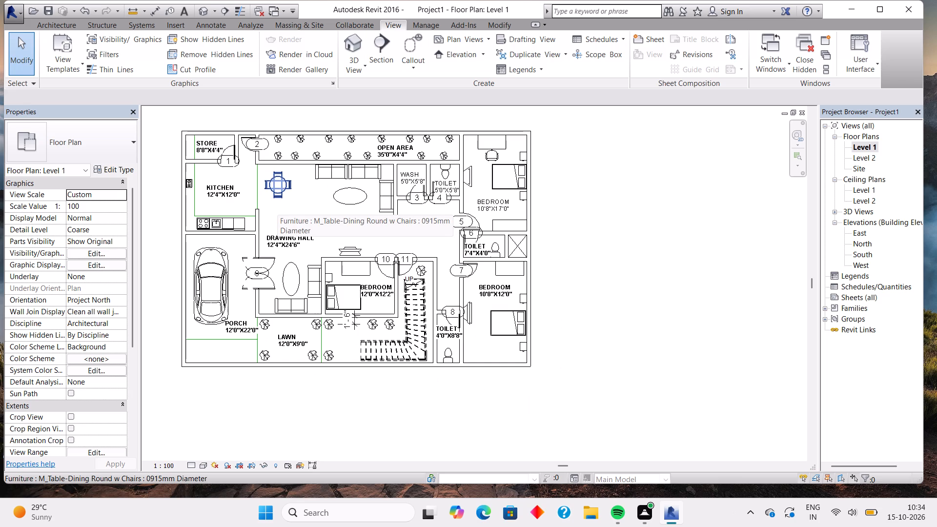
{"action": "scroll", "coordinate": [277, 201], "scroll_direction": "down", "scroll_amount": 1}
{"action": "scroll", "coordinate": [281, 202], "scroll_direction": "up", "scroll_amount": 2}
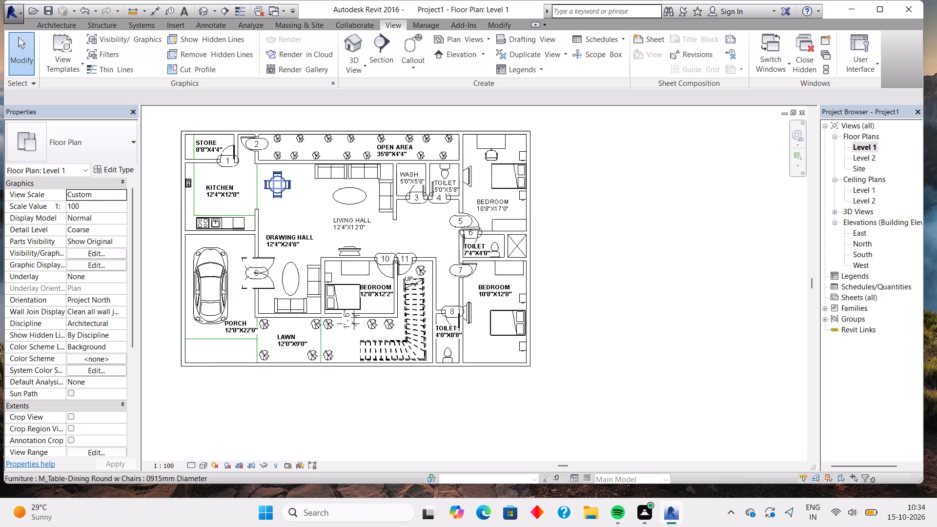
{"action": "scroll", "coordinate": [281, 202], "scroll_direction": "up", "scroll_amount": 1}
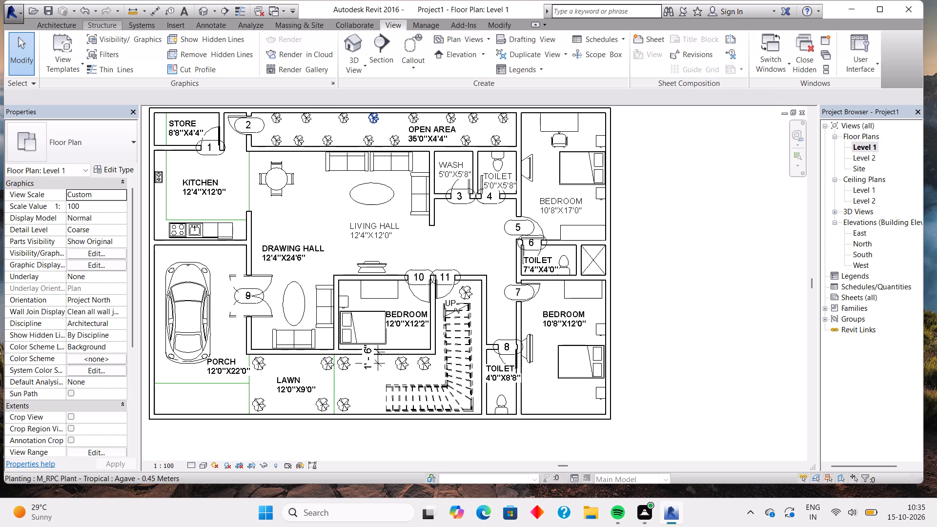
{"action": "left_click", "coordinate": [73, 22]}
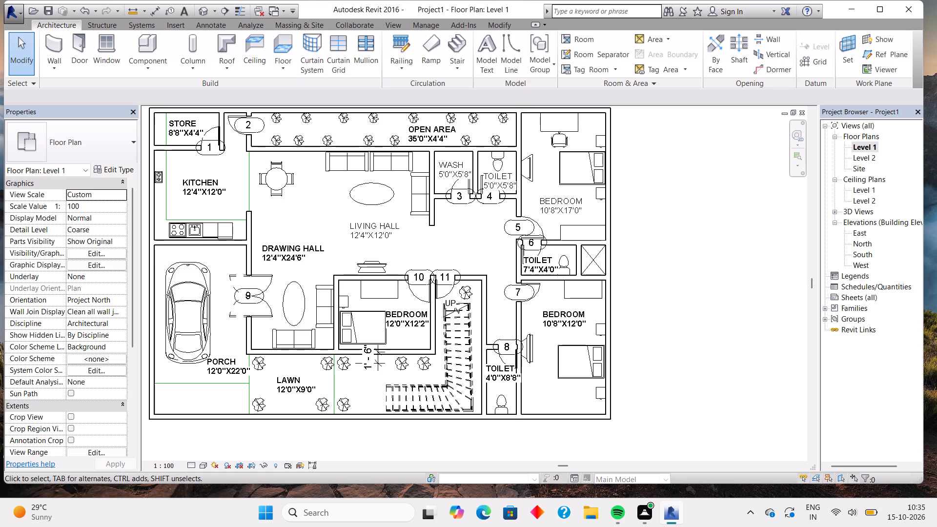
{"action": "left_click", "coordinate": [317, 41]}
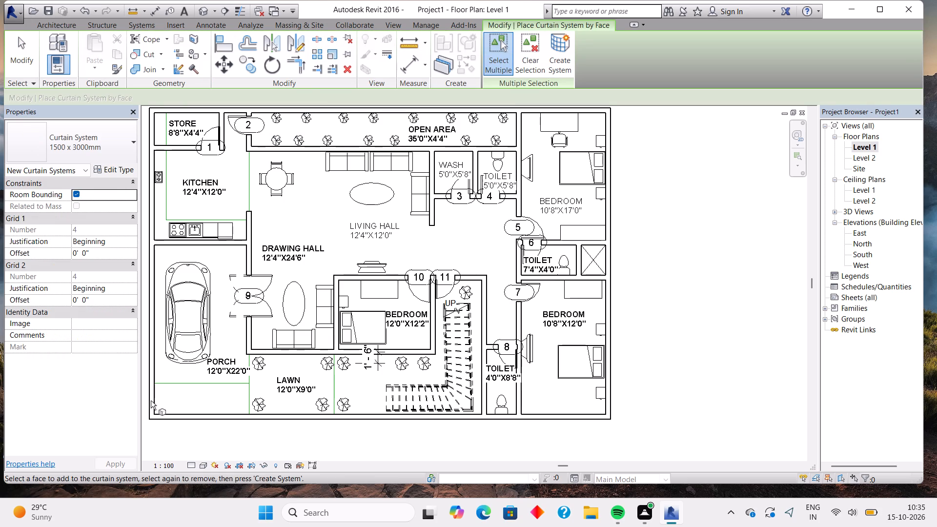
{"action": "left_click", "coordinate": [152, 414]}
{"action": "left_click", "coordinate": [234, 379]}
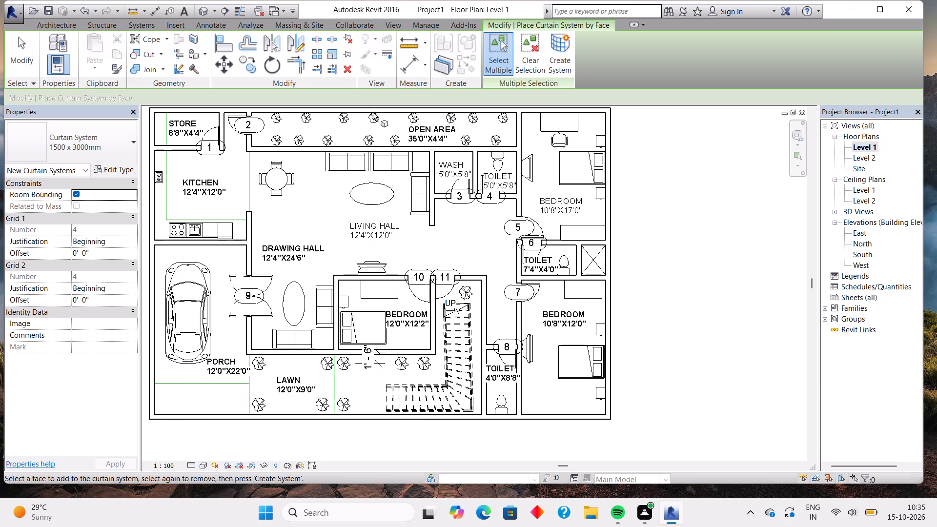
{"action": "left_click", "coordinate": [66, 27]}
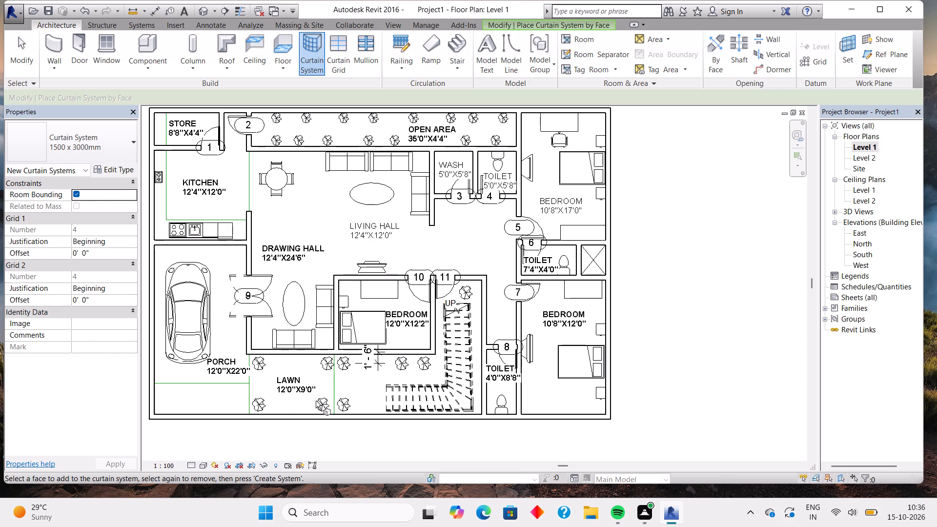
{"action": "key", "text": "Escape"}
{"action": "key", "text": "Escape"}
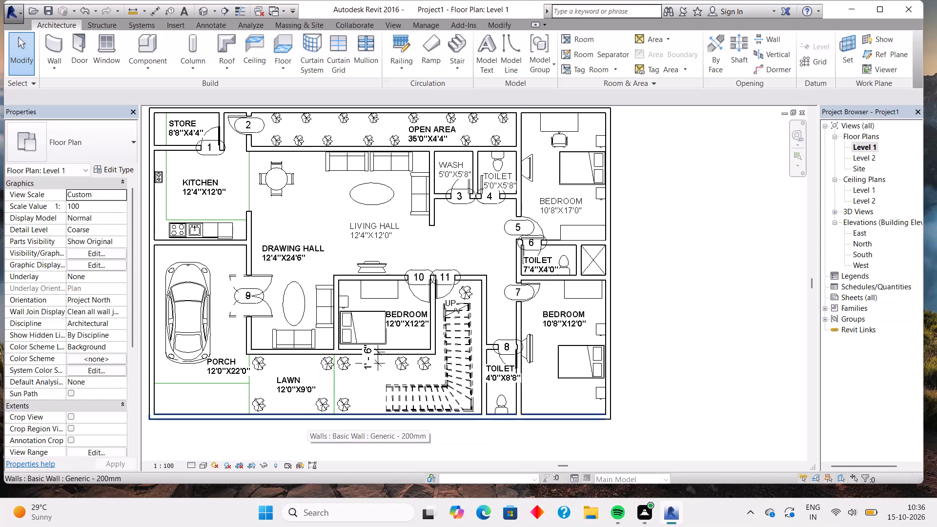
Delete the full-length outer wall along the porch, lawn and stair side of the house.
{"action": "left_click", "coordinate": [307, 416]}
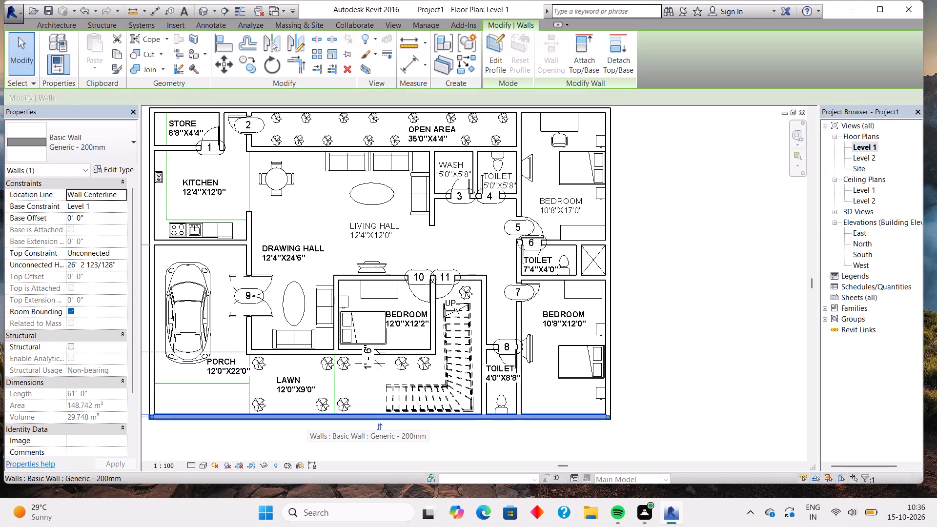
{"action": "key", "text": "Delete"}
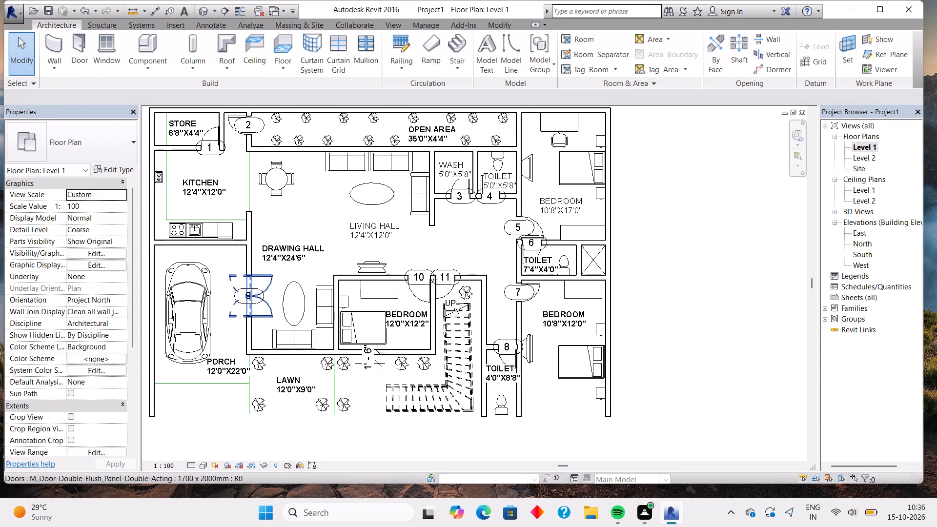
Draw a Generic - 200mm wall about 49'-6" long from the bedroom's outer corner past the lawn, leaving the porch front open.
{"action": "left_click", "coordinate": [62, 51]}
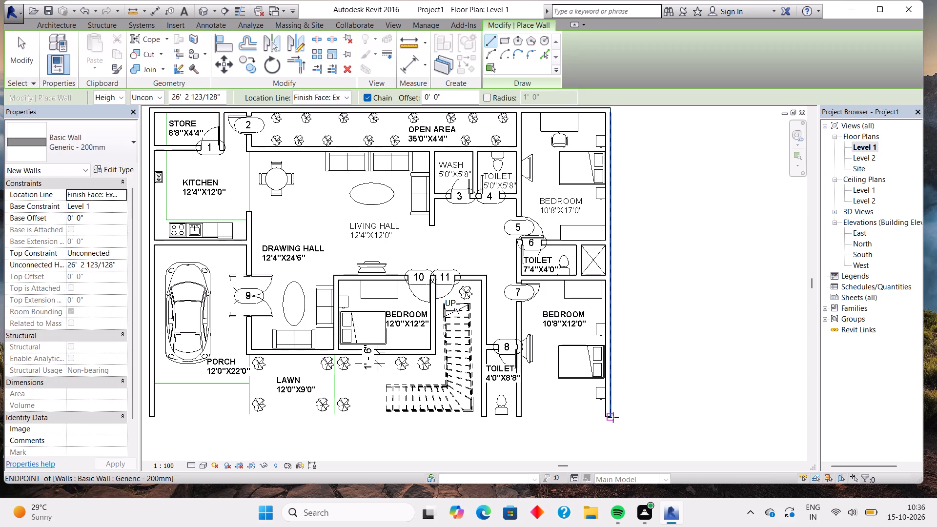
{"action": "left_click", "coordinate": [613, 417]}
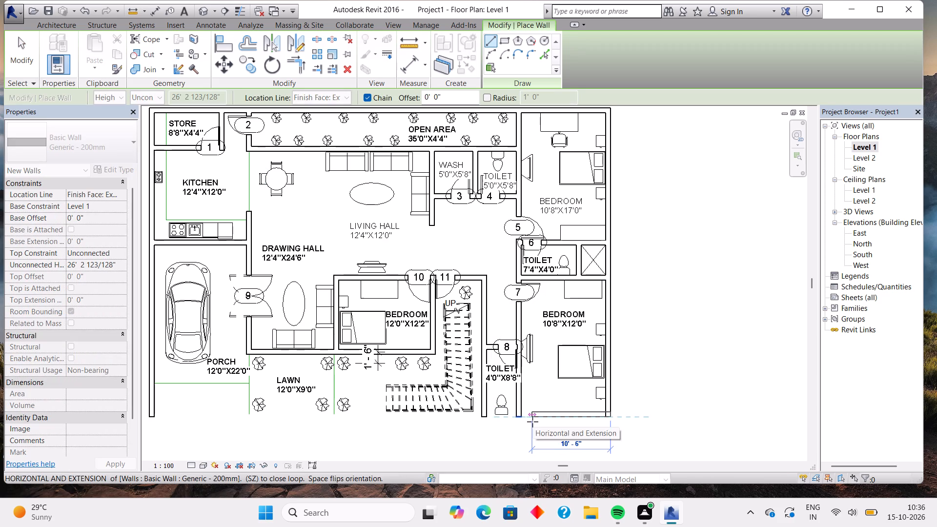
{"action": "key", "text": "space"}
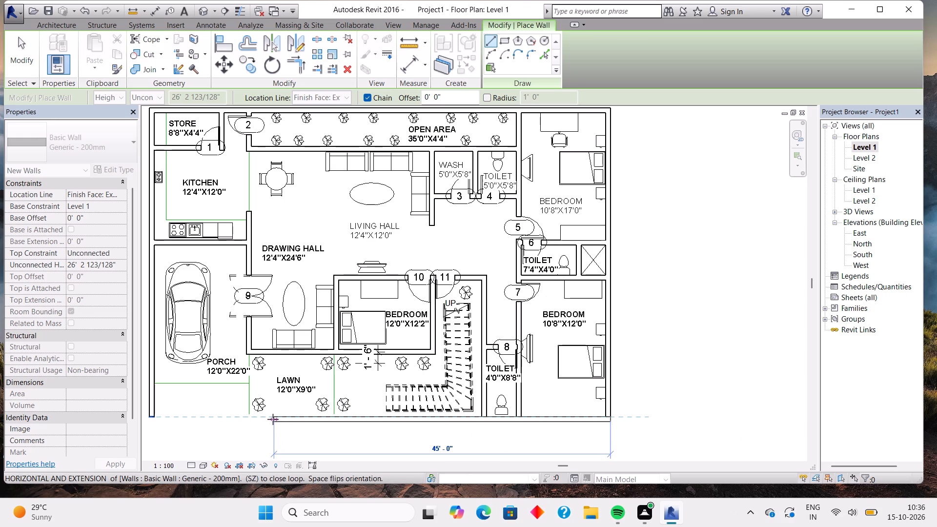
{"action": "left_click", "coordinate": [241, 422]}
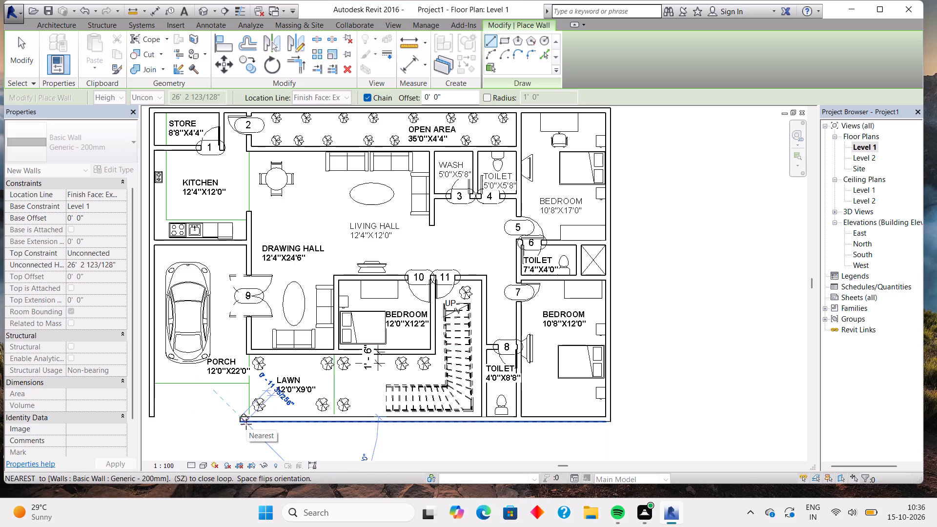
{"action": "key", "text": "Escape"}
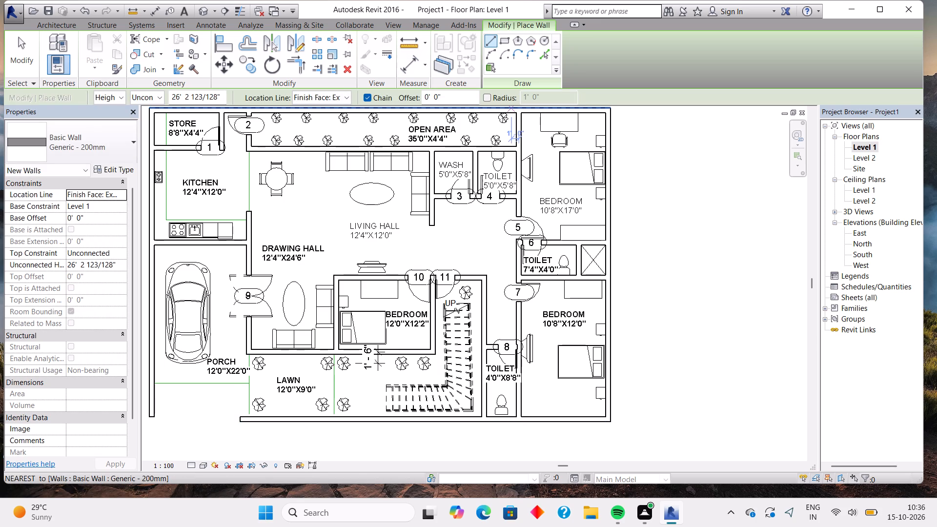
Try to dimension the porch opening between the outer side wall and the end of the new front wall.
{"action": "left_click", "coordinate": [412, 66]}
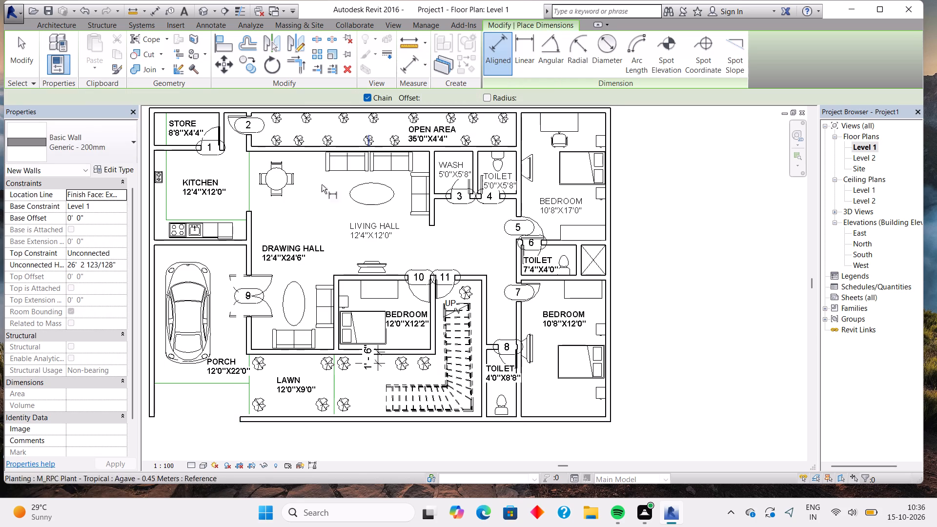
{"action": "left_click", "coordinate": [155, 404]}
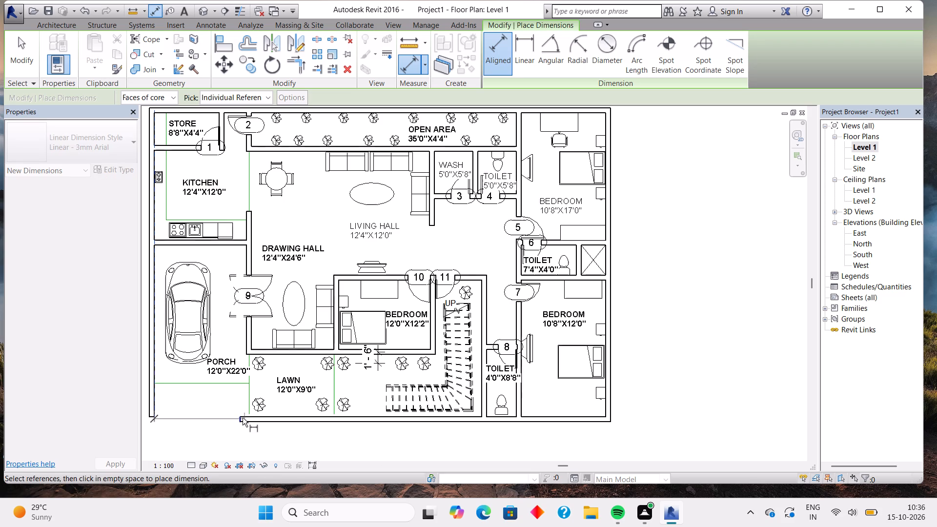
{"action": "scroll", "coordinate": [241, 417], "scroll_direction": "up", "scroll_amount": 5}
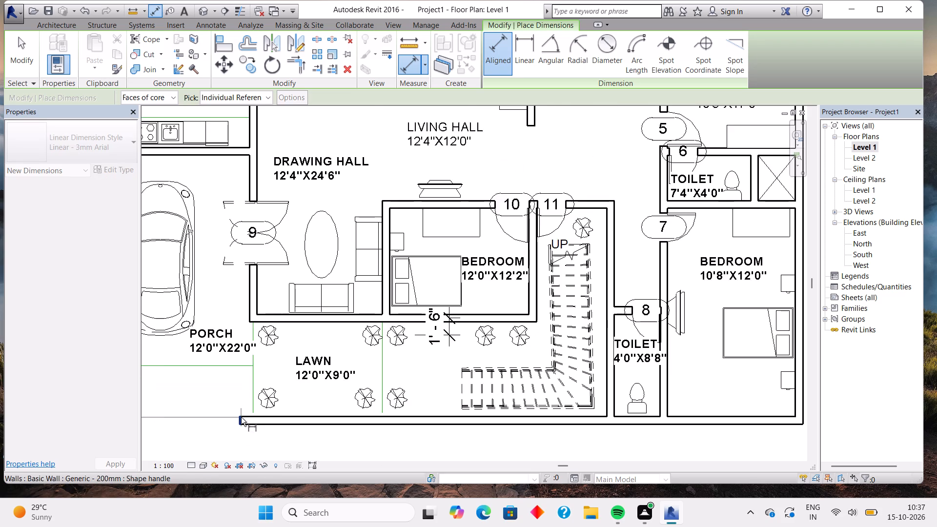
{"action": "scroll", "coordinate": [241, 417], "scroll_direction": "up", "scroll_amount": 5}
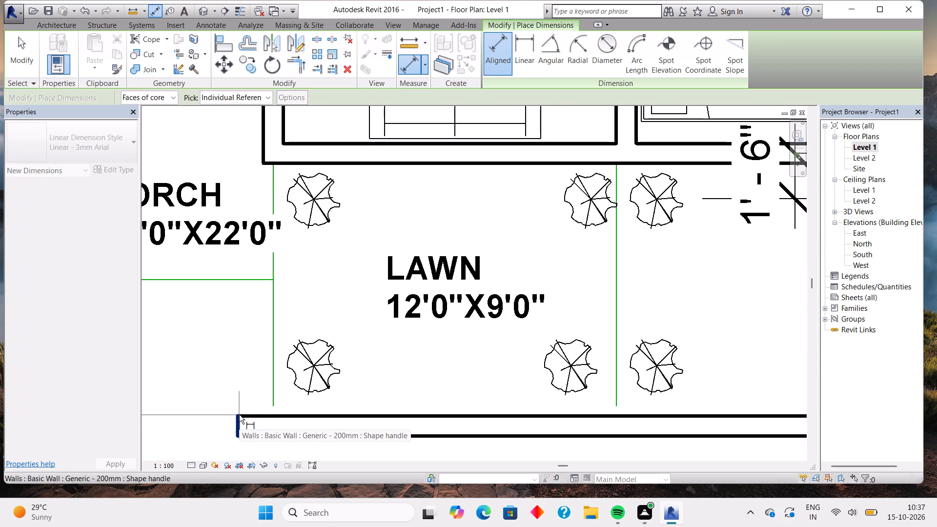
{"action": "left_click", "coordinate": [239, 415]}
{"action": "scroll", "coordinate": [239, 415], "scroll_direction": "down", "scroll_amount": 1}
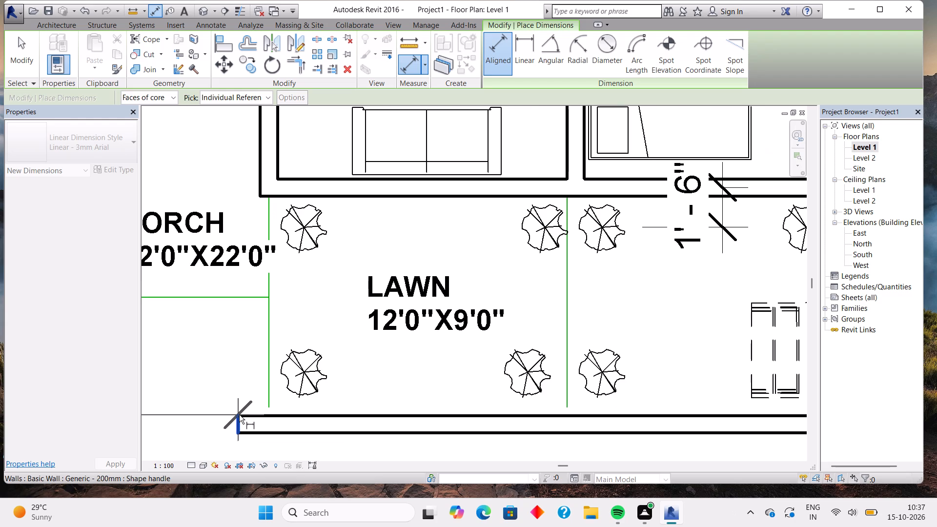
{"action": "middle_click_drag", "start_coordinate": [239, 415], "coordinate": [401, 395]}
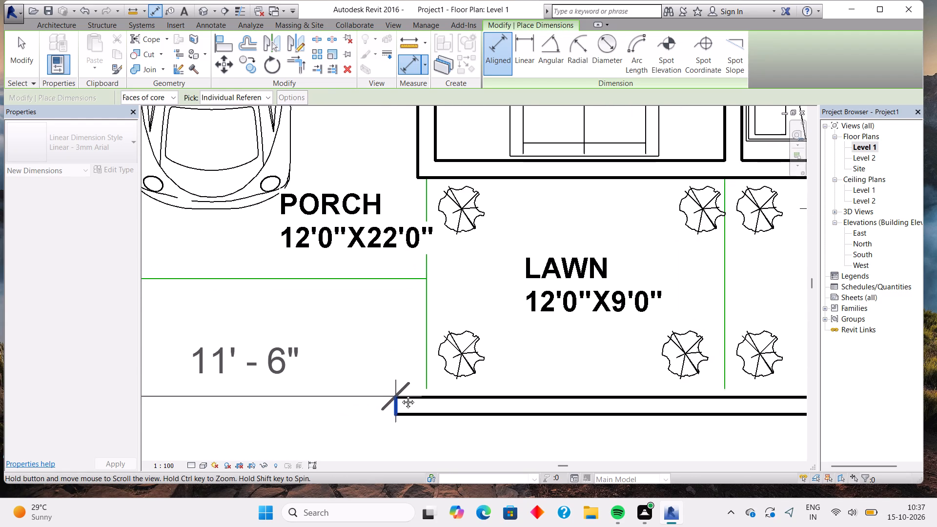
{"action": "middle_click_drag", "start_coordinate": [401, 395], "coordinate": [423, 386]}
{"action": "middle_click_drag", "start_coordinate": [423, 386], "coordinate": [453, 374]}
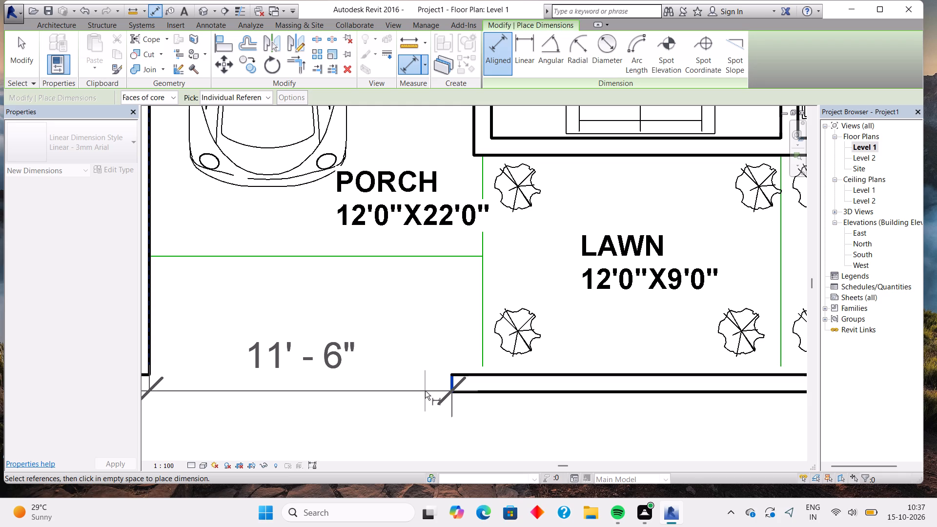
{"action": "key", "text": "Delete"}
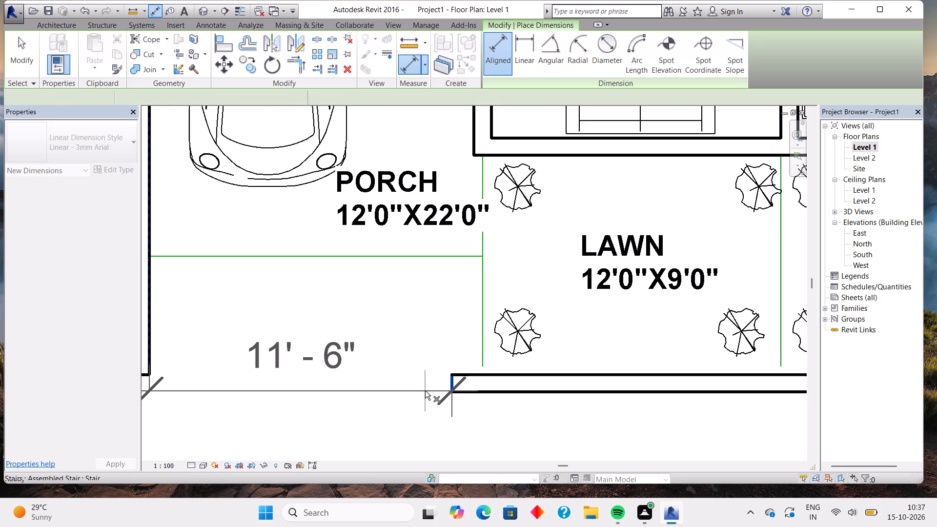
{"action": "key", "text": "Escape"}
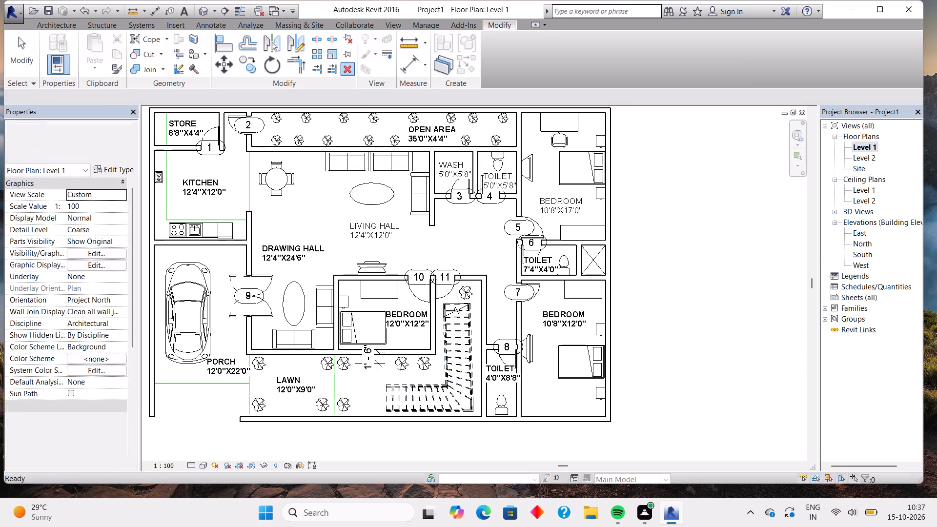
Draw model lines across the porch opening: about 7 7/8" outward from the side wall's end, and about 12'-0" across to the front wall's end.
{"action": "middle_click_drag", "start_coordinate": [206, 398], "coordinate": [208, 399]}
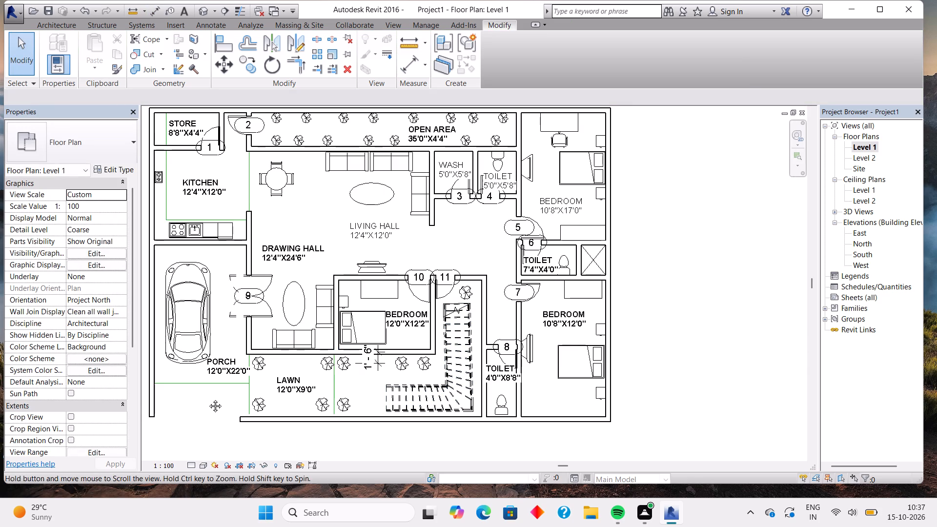
{"action": "middle_click_drag", "start_coordinate": [208, 399], "coordinate": [416, 407]}
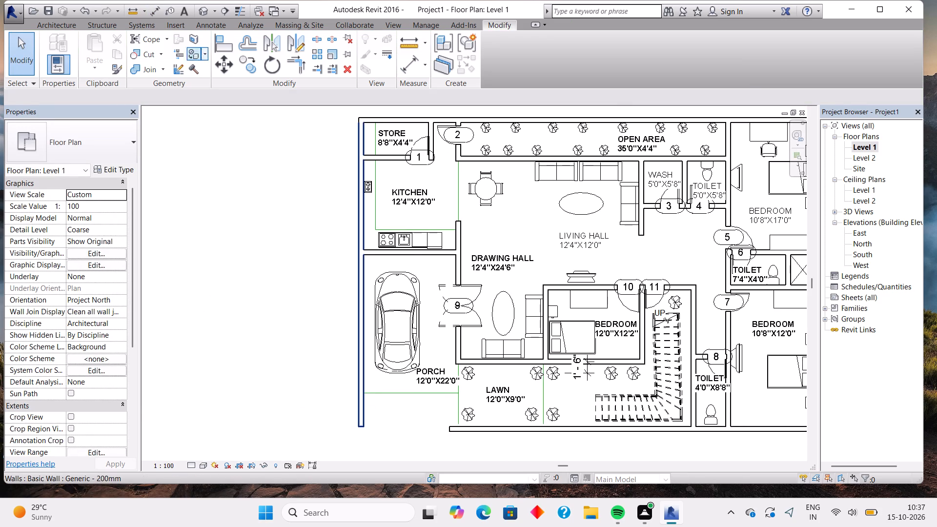
{"action": "left_click", "coordinate": [69, 17]}
{"action": "left_click", "coordinate": [70, 24]}
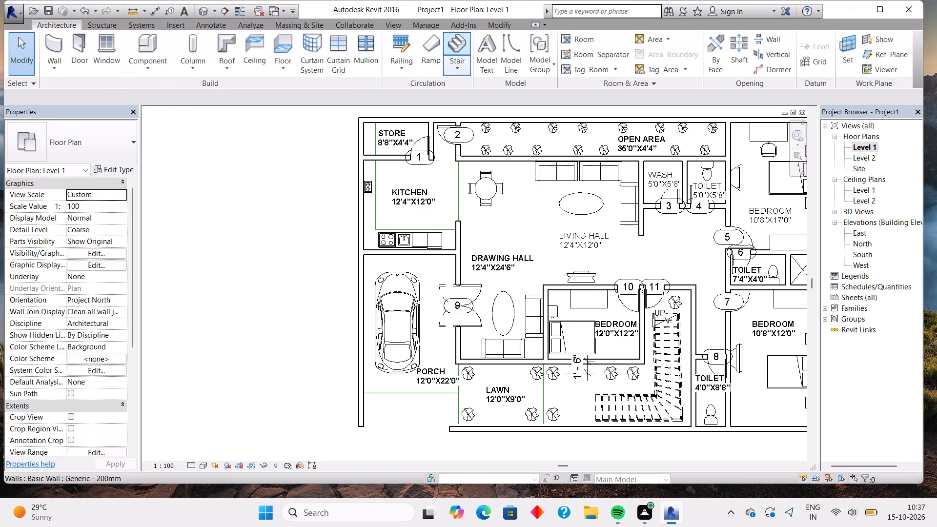
{"action": "left_click", "coordinate": [513, 45]}
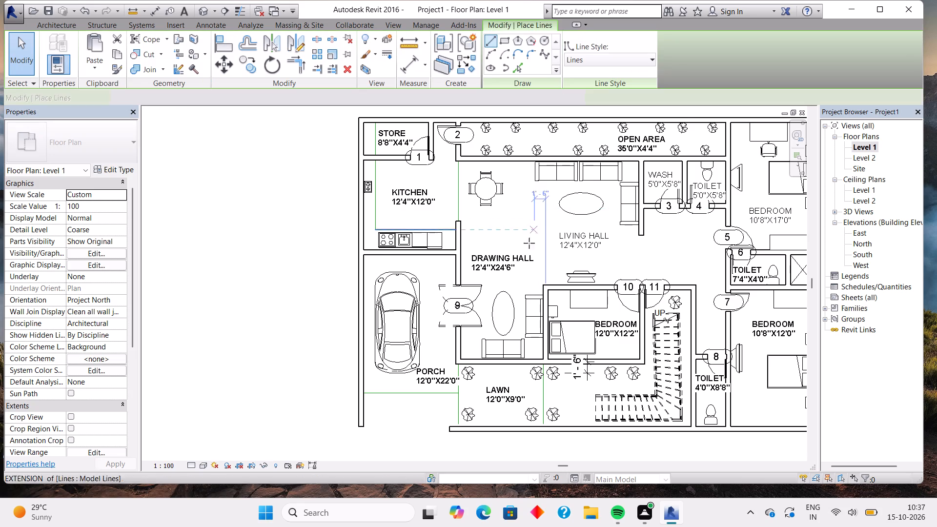
{"action": "scroll", "coordinate": [517, 279], "scroll_direction": "down", "scroll_amount": 1}
{"action": "middle_click_drag", "start_coordinate": [517, 279], "coordinate": [568, 172]}
{"action": "scroll", "coordinate": [470, 289], "scroll_direction": "up", "scroll_amount": 3}
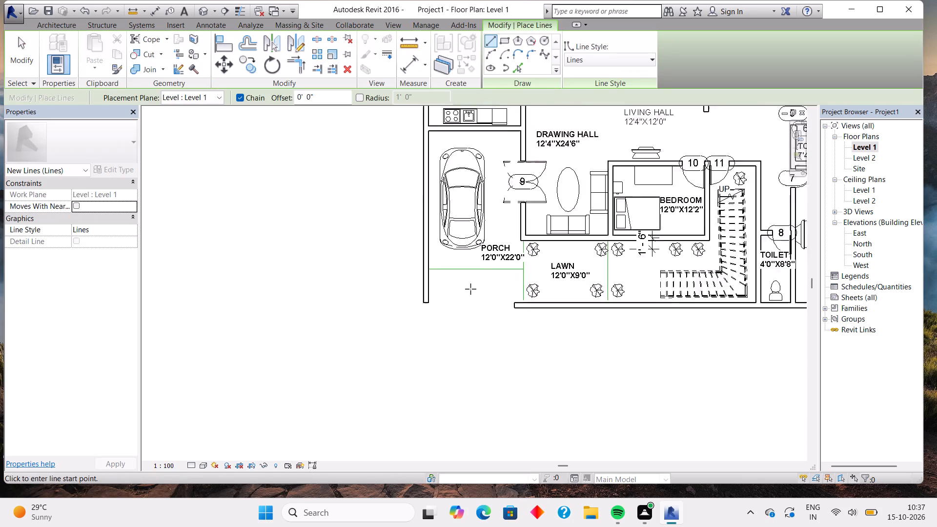
{"action": "scroll", "coordinate": [470, 289], "scroll_direction": "up", "scroll_amount": 5}
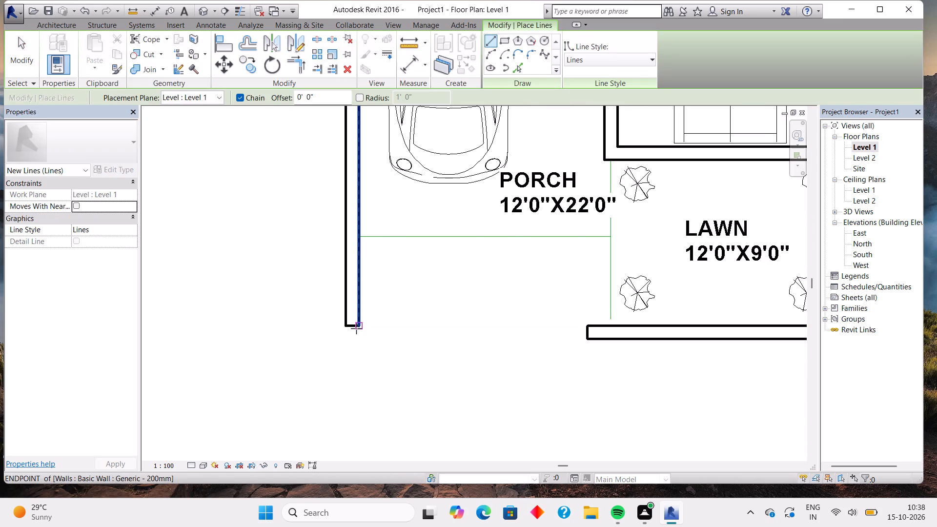
{"action": "left_click", "coordinate": [352, 326]}
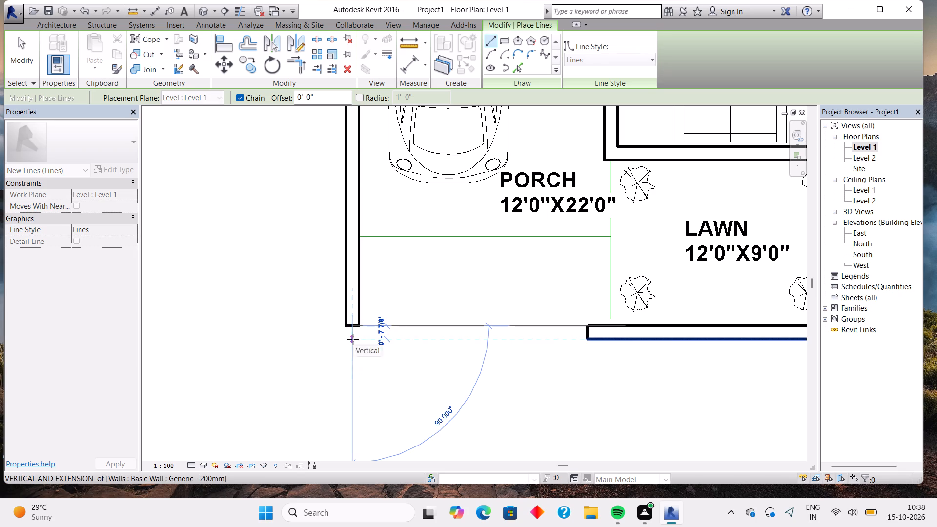
{"action": "left_click", "coordinate": [352, 342]}
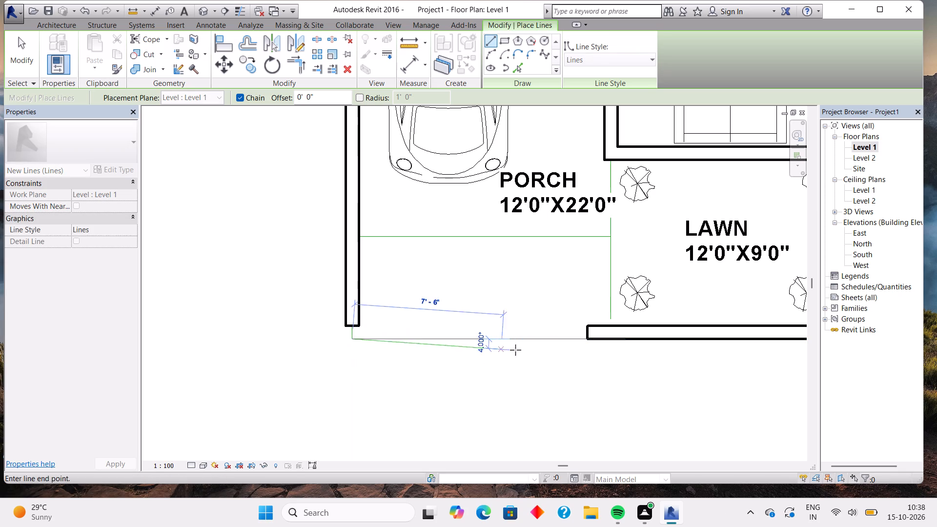
{"action": "left_click", "coordinate": [589, 335]}
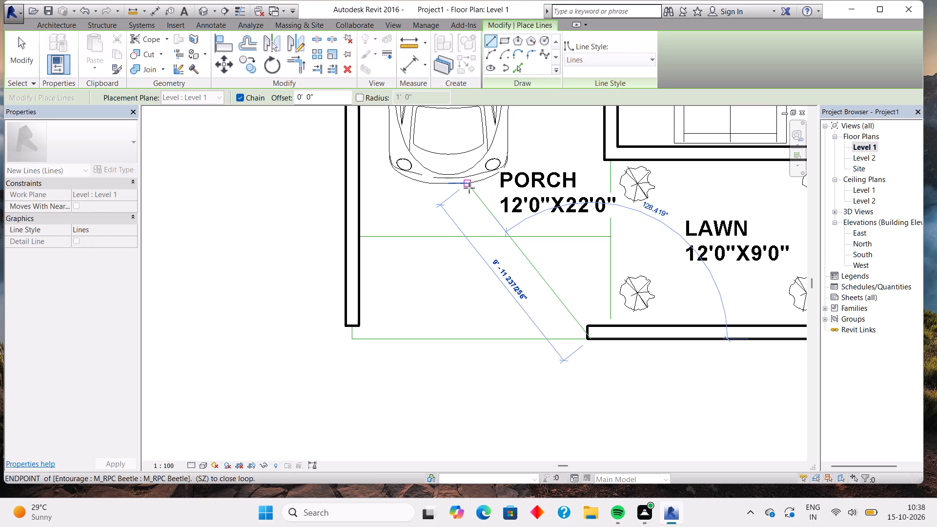
{"action": "key", "text": "Escape"}
{"action": "key", "text": "Escape"}
{"action": "key", "text": "Escape"}
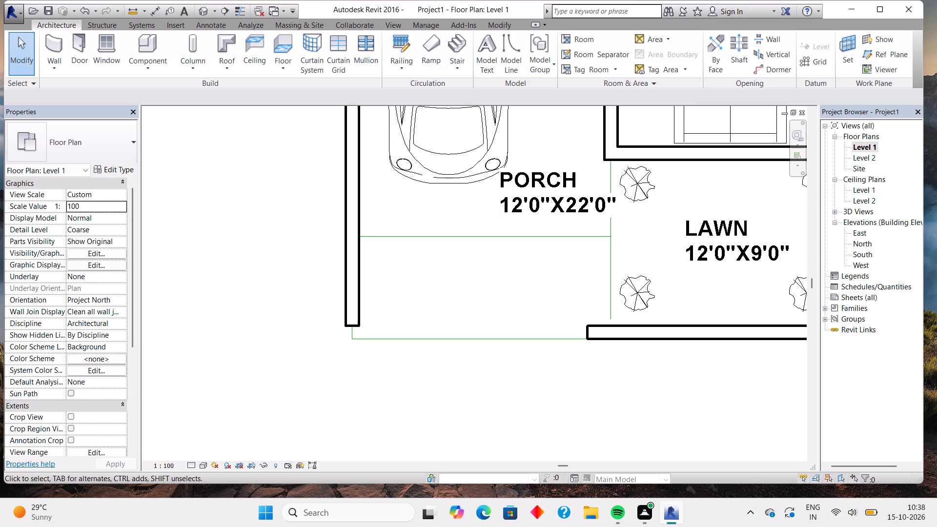
Open the layer structure of the Generic - 200mm wall type from the outer wall along the open area.
{"action": "scroll", "coordinate": [434, 298], "scroll_direction": "down", "scroll_amount": 5}
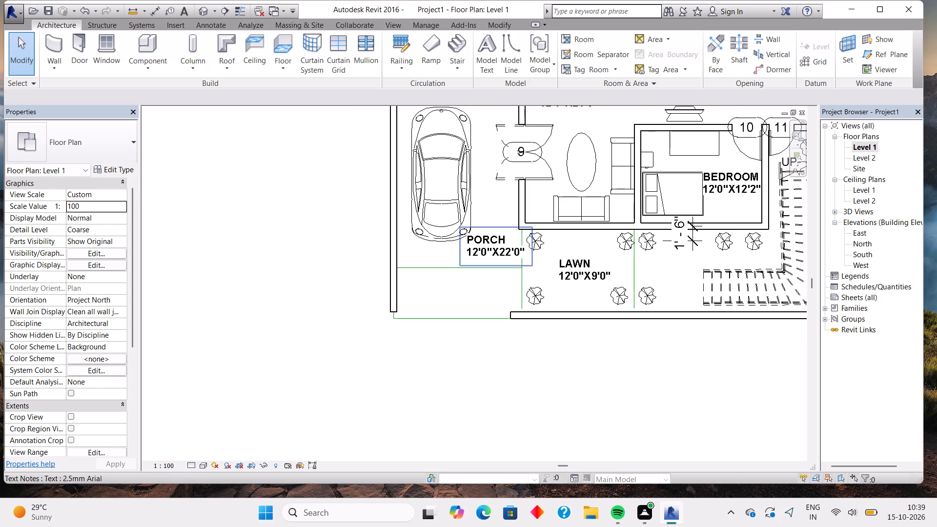
{"action": "middle_click_drag", "start_coordinate": [496, 198], "coordinate": [455, 276]}
{"action": "scroll", "coordinate": [455, 276], "scroll_direction": "down", "scroll_amount": 4}
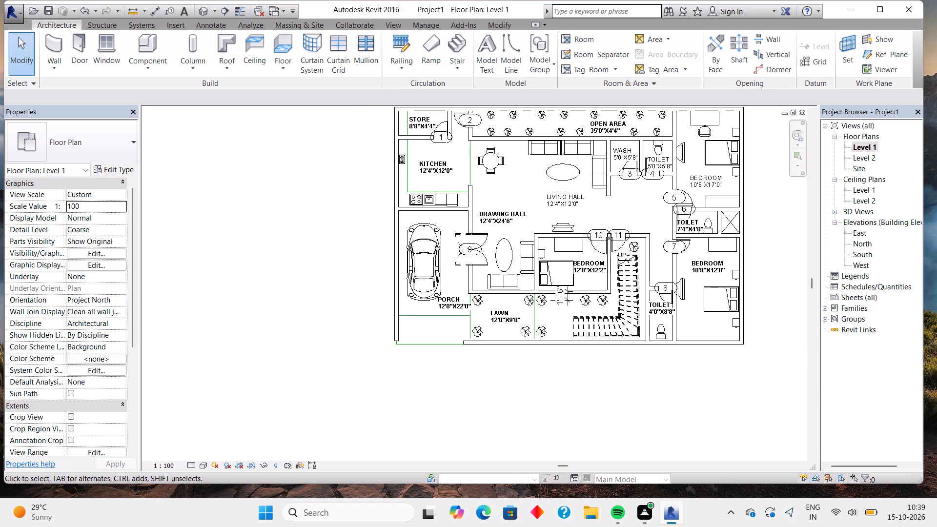
{"action": "middle_click_drag", "start_coordinate": [530, 180], "coordinate": [498, 211]}
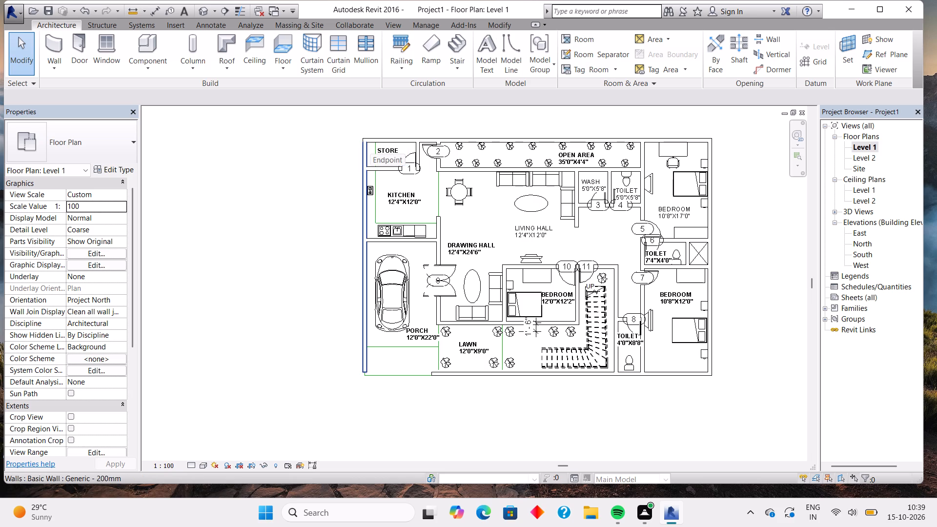
{"action": "left_click", "coordinate": [409, 143]}
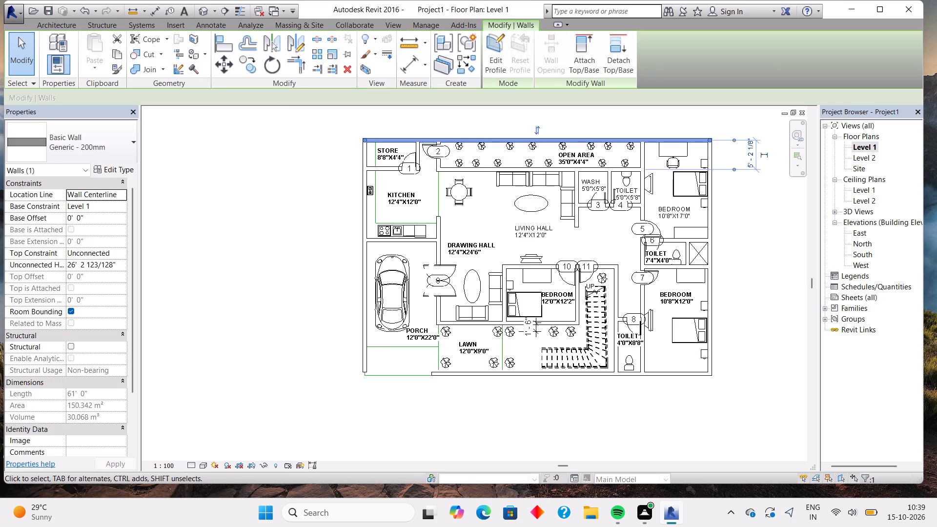
{"action": "left_click", "coordinate": [121, 172]}
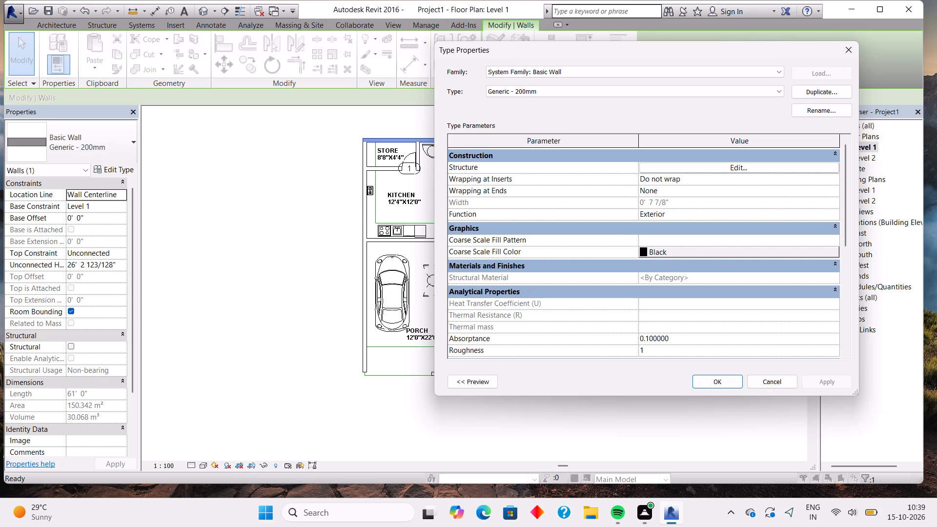
{"action": "left_click", "coordinate": [729, 170]}
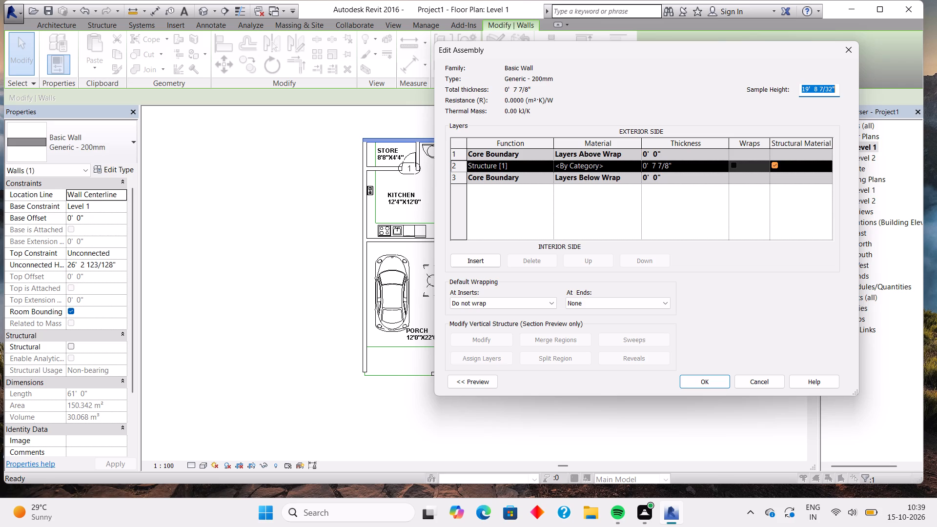
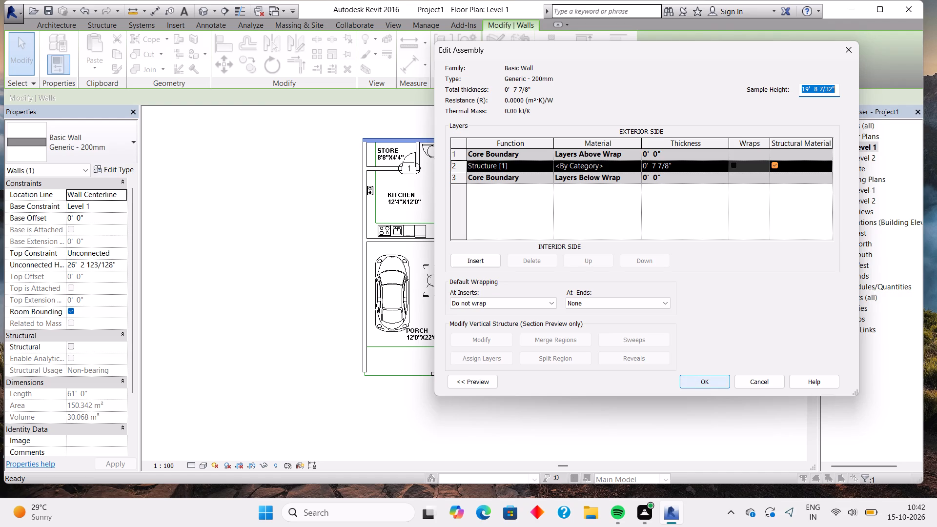
Accept the layer structure of the Generic - 200mm wall type and leave its type settings.
{"action": "left_click", "coordinate": [697, 378]}
{"action": "left_click", "coordinate": [697, 378]}
{"action": "left_click", "coordinate": [704, 381]}
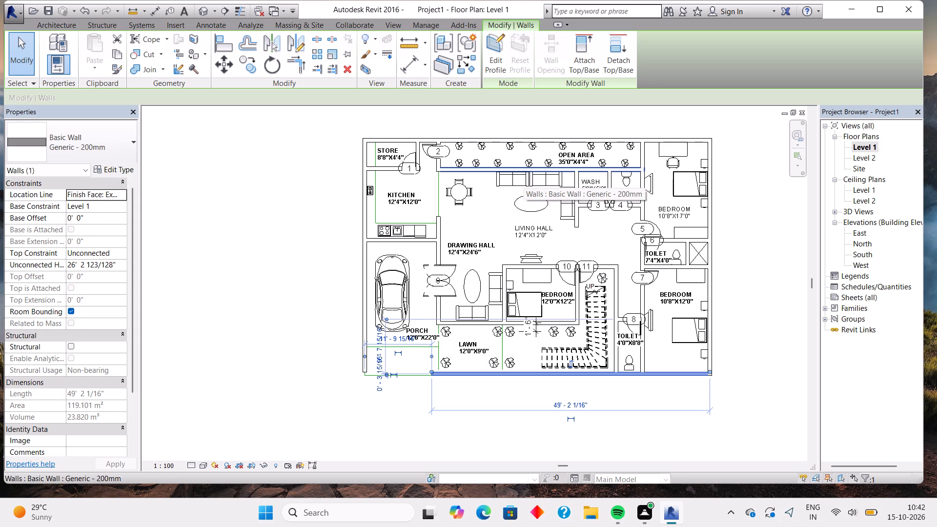
Set the detail level of the Level 1 floor plan to Coarse, dismissing the save reminder without saving.
{"action": "left_click", "coordinate": [190, 467]}
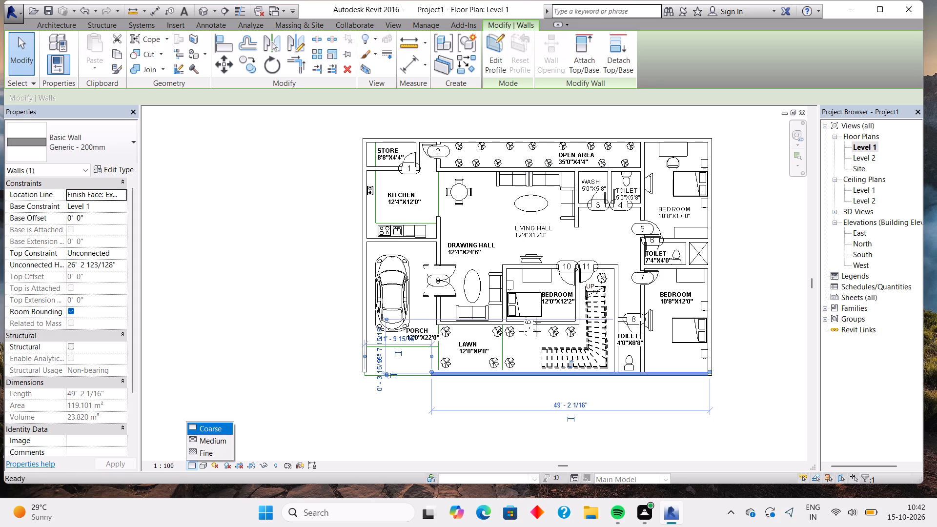
{"action": "left_click", "coordinate": [205, 423]}
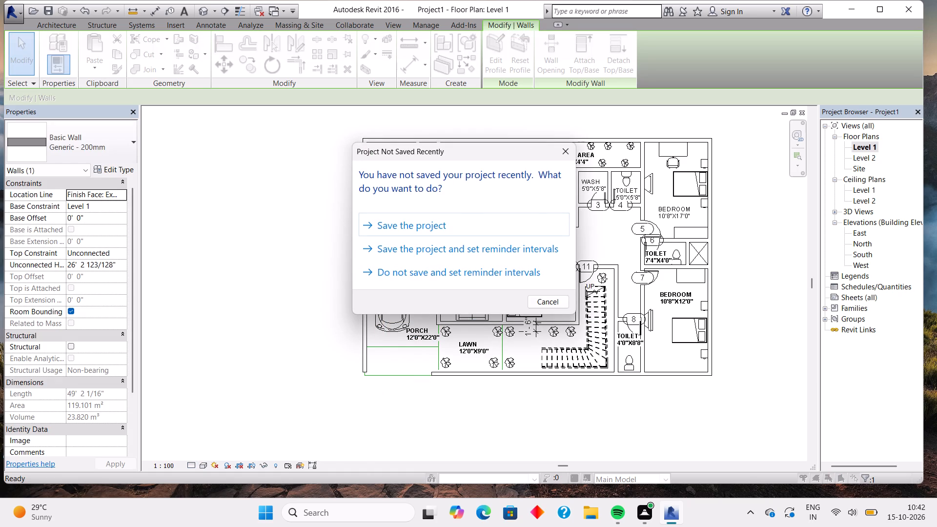
{"action": "left_click", "coordinate": [546, 301]}
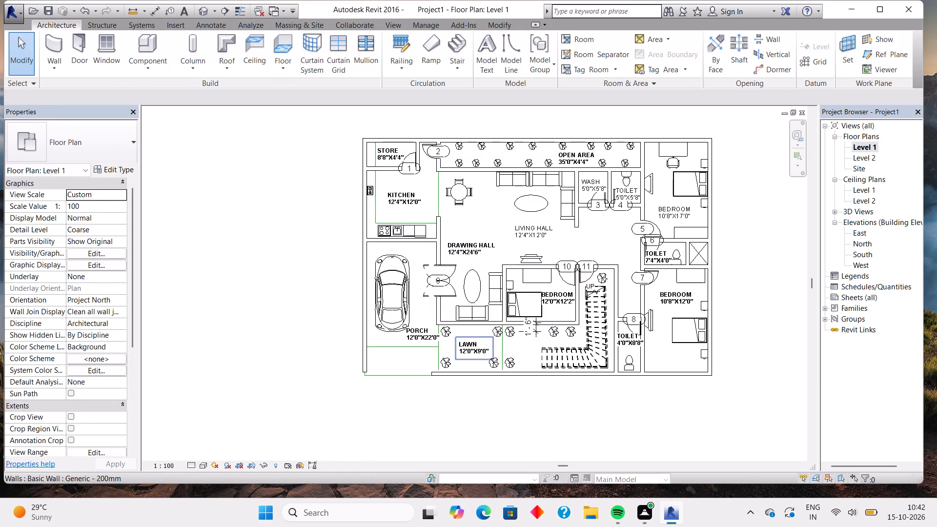
{"action": "left_click", "coordinate": [188, 467]}
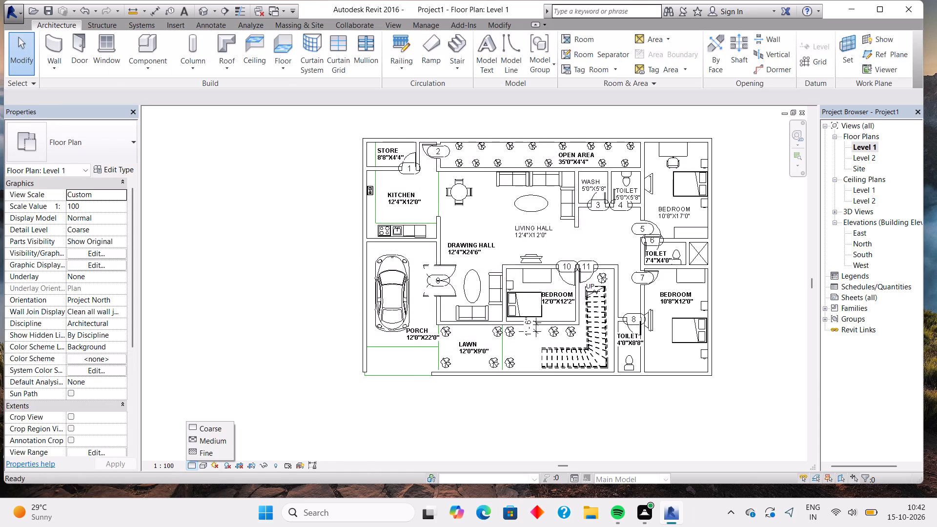
{"action": "left_click", "coordinate": [213, 428]}
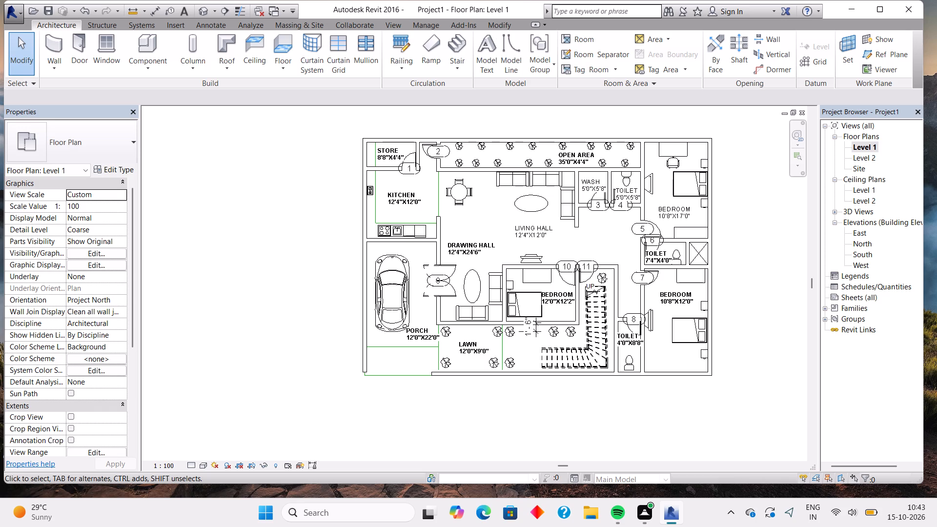
{"action": "left_click", "coordinate": [363, 346]}
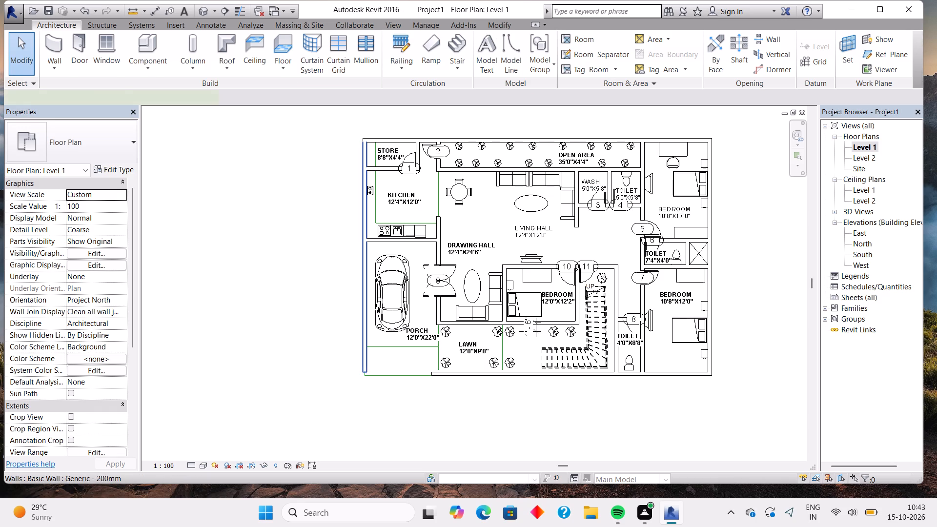
{"action": "left_click", "coordinate": [190, 466]}
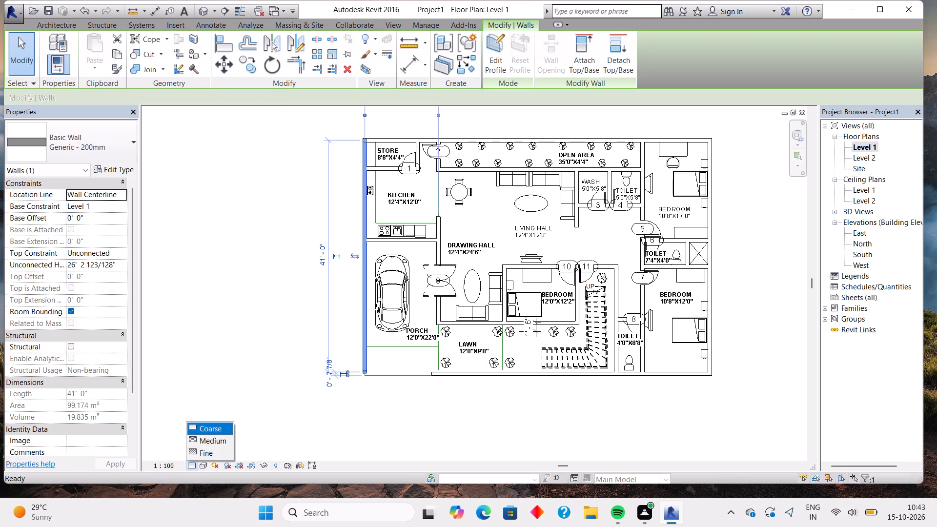
{"action": "left_click", "coordinate": [204, 431]}
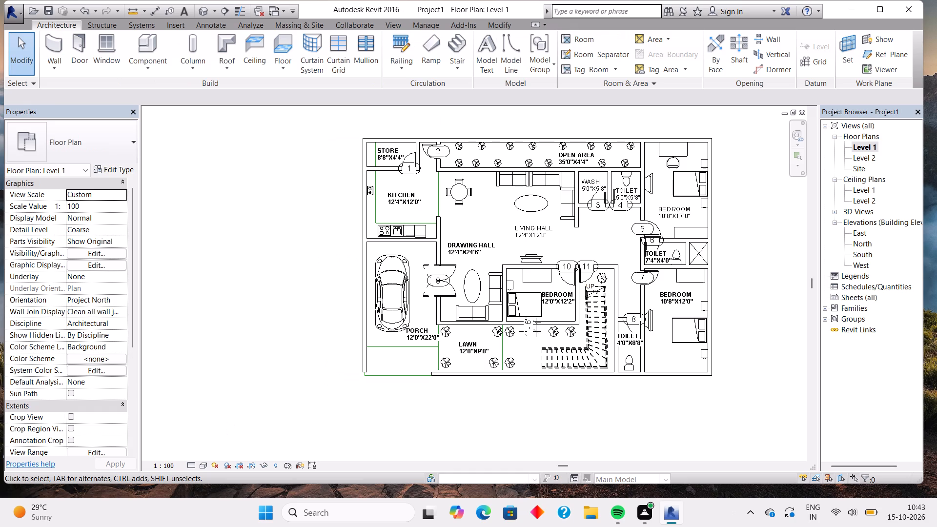
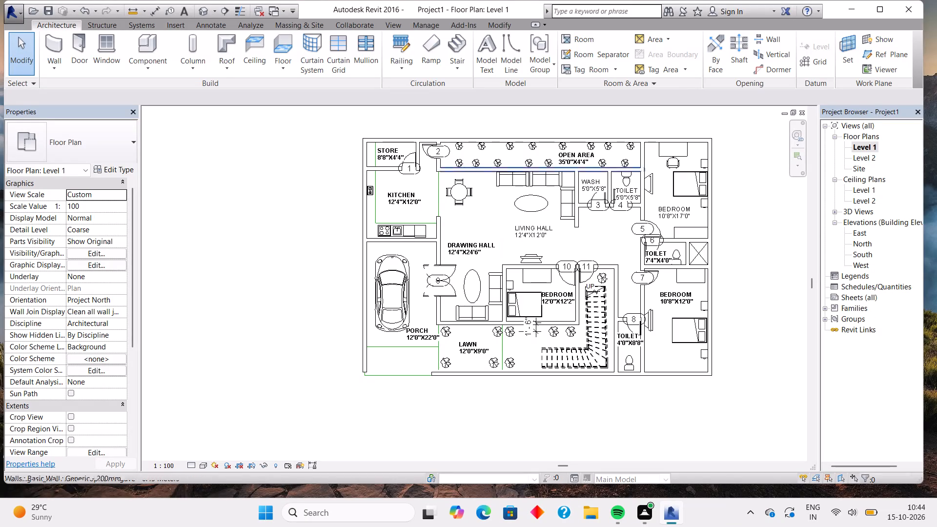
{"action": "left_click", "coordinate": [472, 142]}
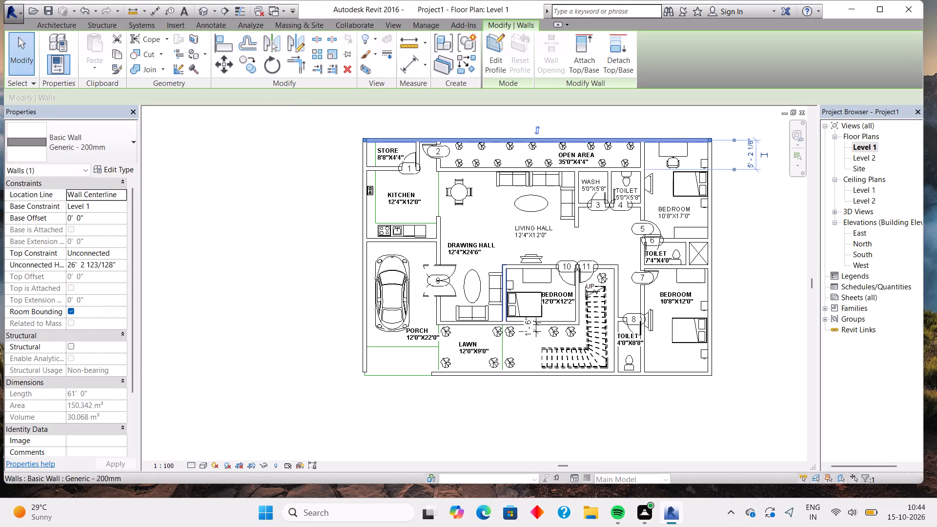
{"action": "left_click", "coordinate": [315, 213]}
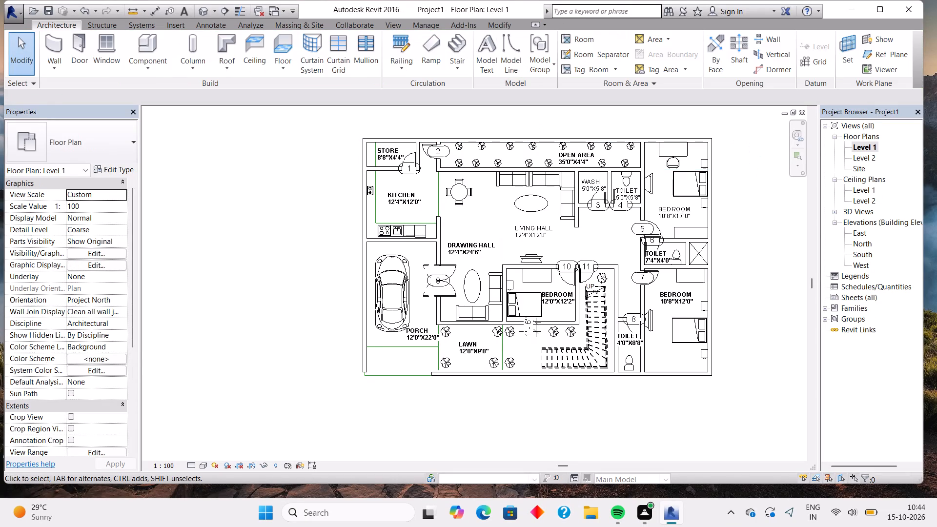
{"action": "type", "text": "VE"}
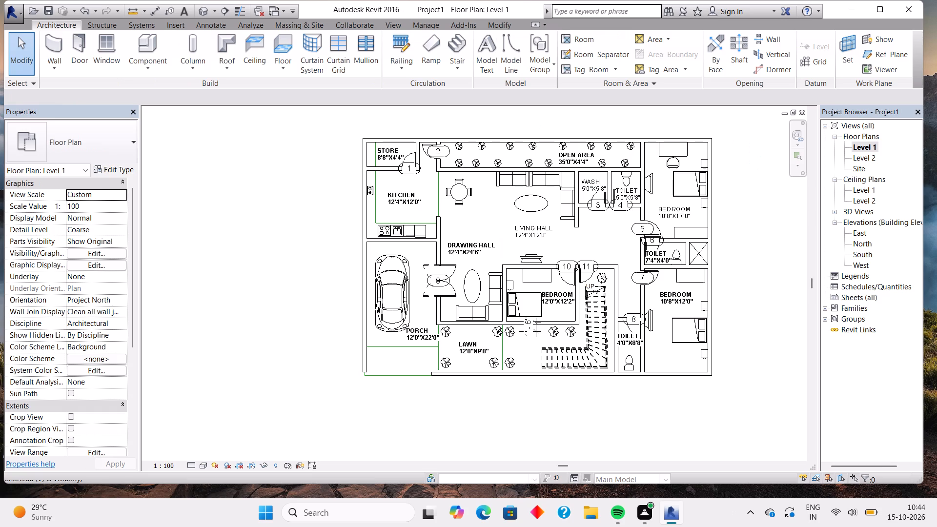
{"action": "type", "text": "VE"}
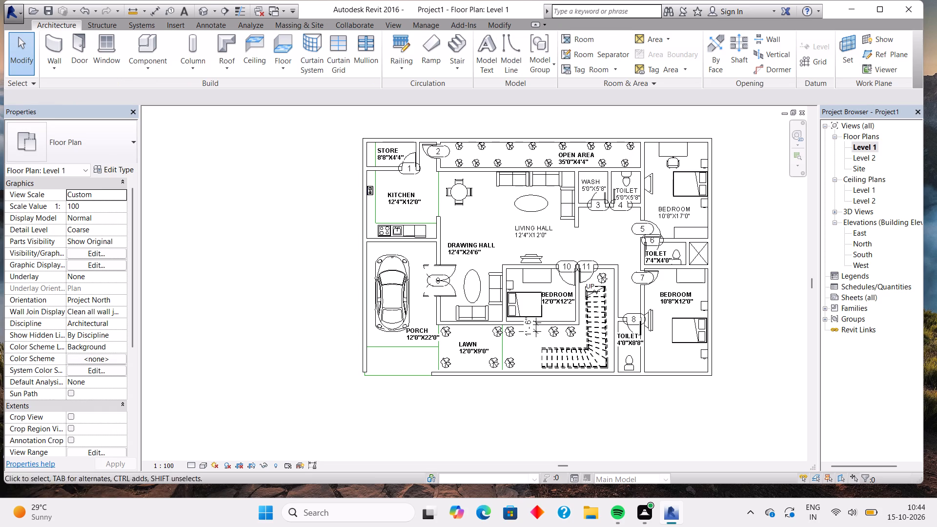
Review the type properties and layer structure of the open area's outer Generic - 200mm wall, then clear the selection.
{"action": "left_click", "coordinate": [417, 134]}
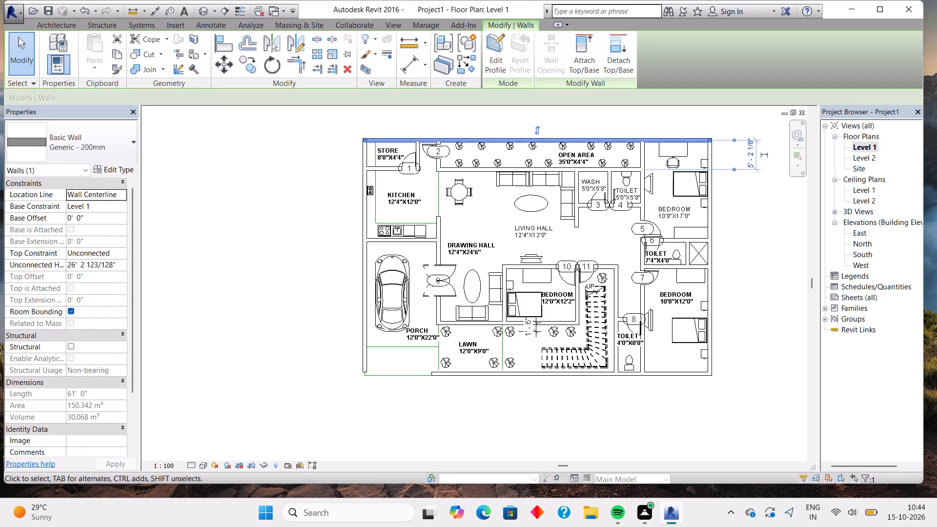
{"action": "left_click", "coordinate": [126, 167]}
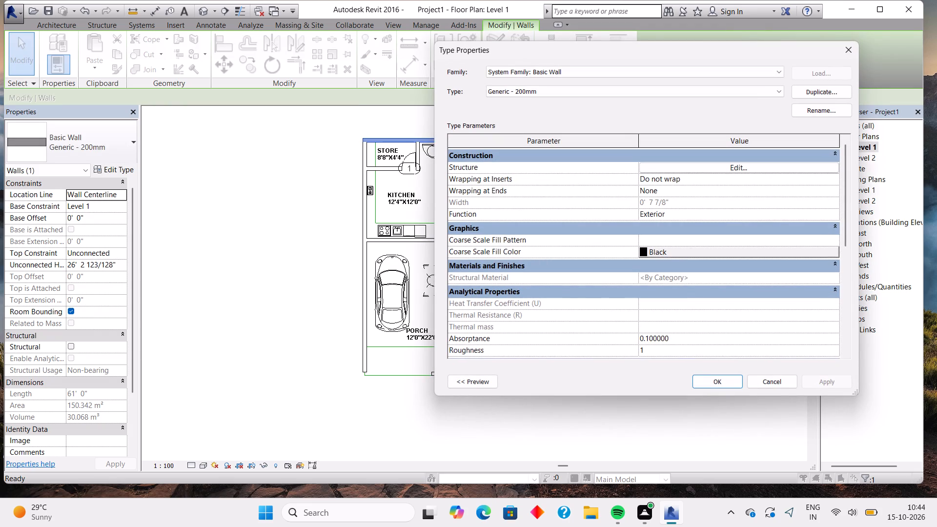
{"action": "left_click", "coordinate": [742, 167]}
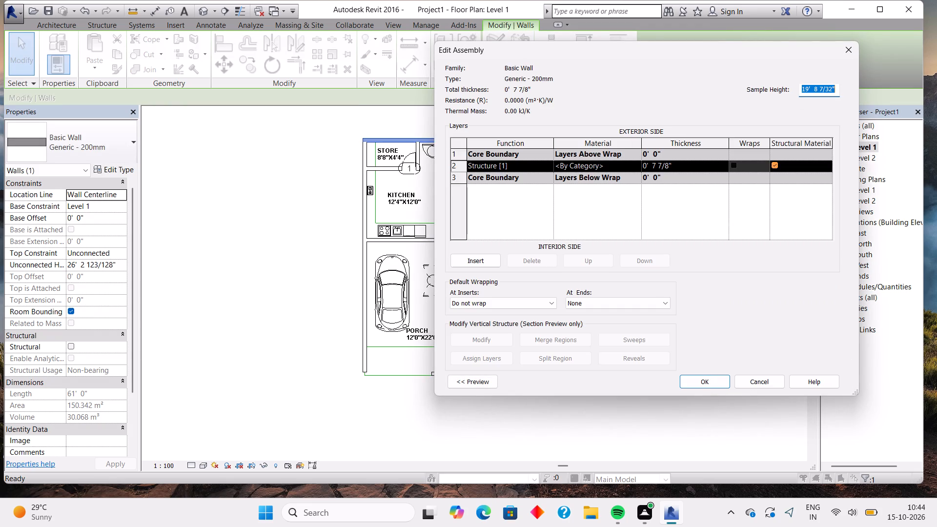
{"action": "left_click", "coordinate": [844, 59]}
{"action": "left_click", "coordinate": [843, 56]}
{"action": "left_click", "coordinate": [845, 54]}
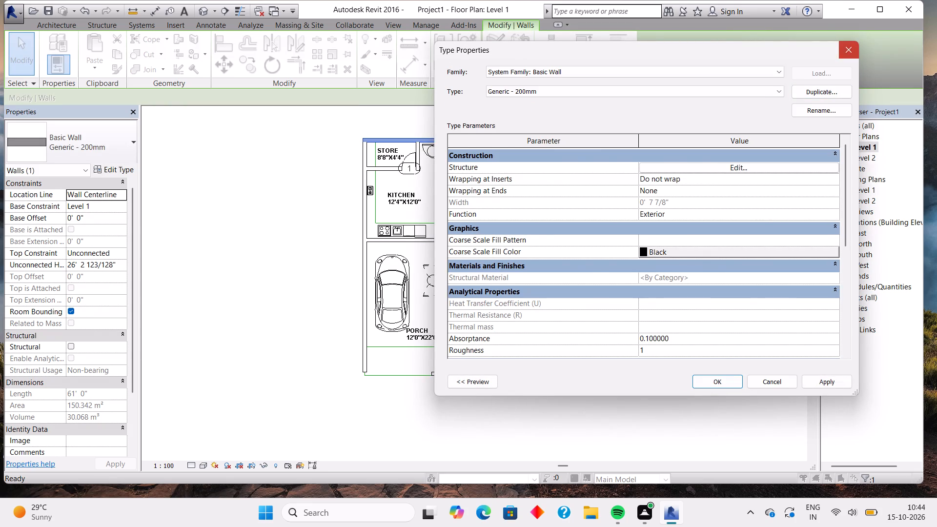
{"action": "scroll", "coordinate": [87, 281], "scroll_direction": "down", "scroll_amount": 4}
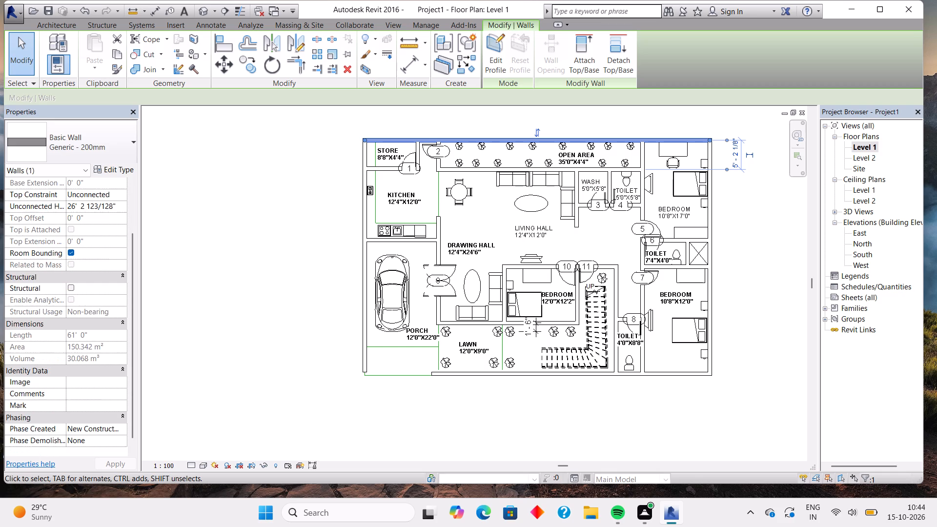
{"action": "scroll", "coordinate": [87, 281], "scroll_direction": "down", "scroll_amount": 4}
{"action": "scroll", "coordinate": [87, 281], "scroll_direction": "up", "scroll_amount": 8}
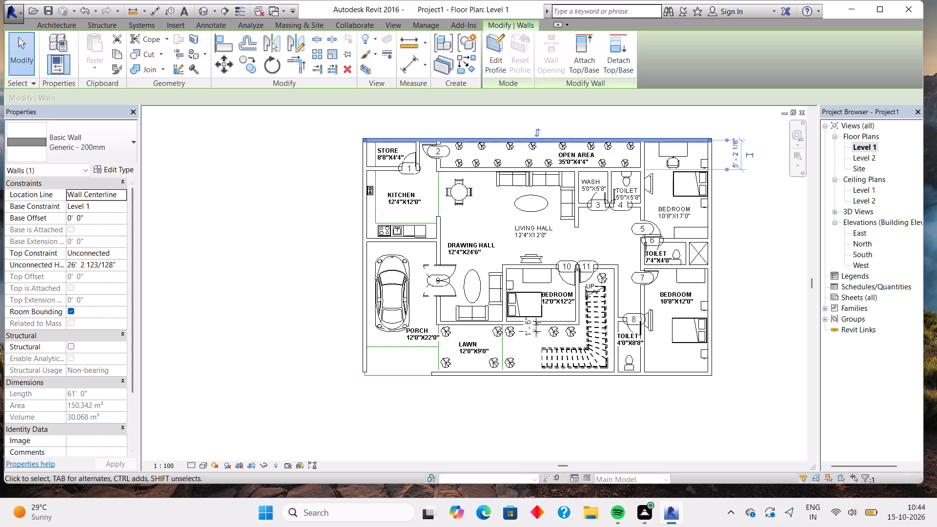
{"action": "left_click", "coordinate": [120, 167]}
{"action": "left_click", "coordinate": [737, 165]}
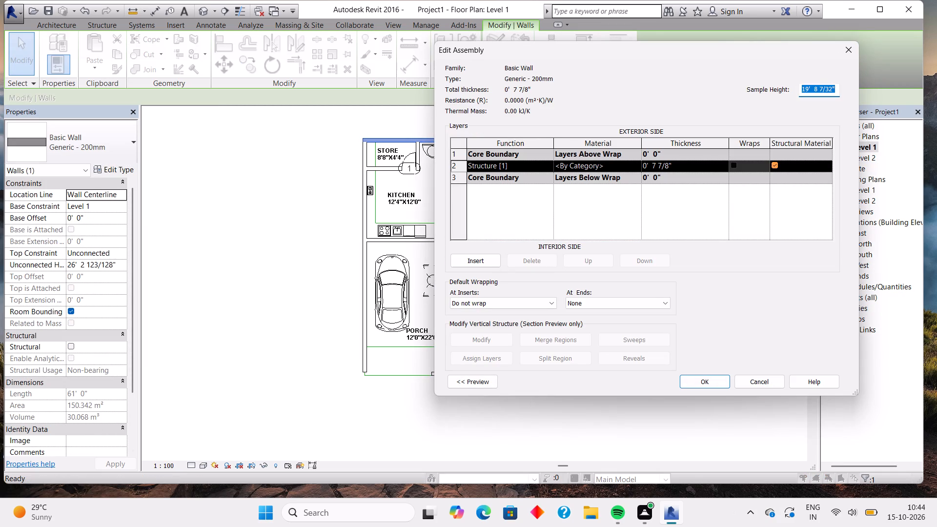
{"action": "left_click", "coordinate": [715, 378]}
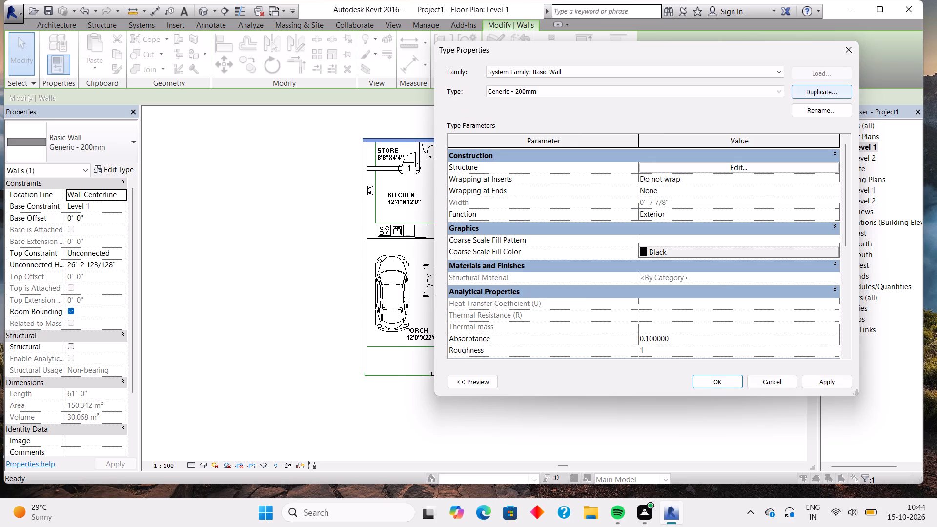
{"action": "scroll", "coordinate": [674, 288], "scroll_direction": "down", "scroll_amount": 12}
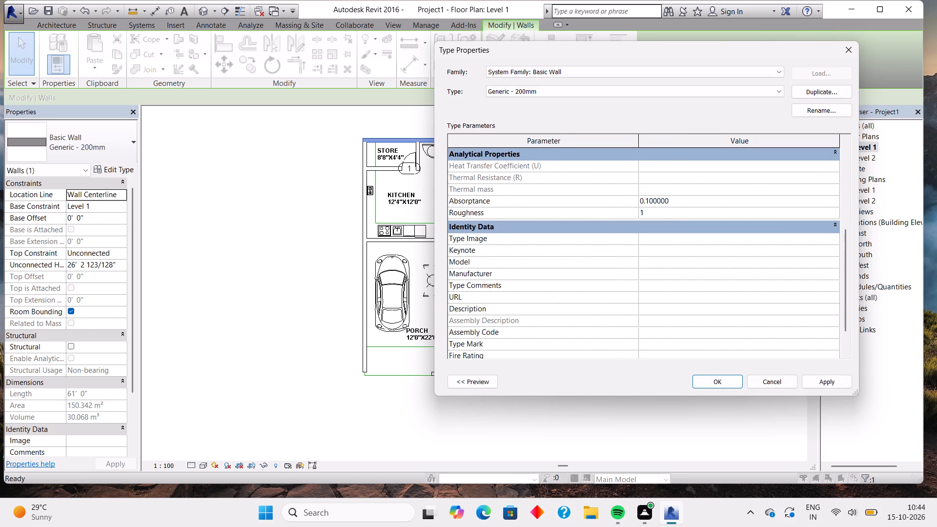
{"action": "left_click", "coordinate": [843, 57]}
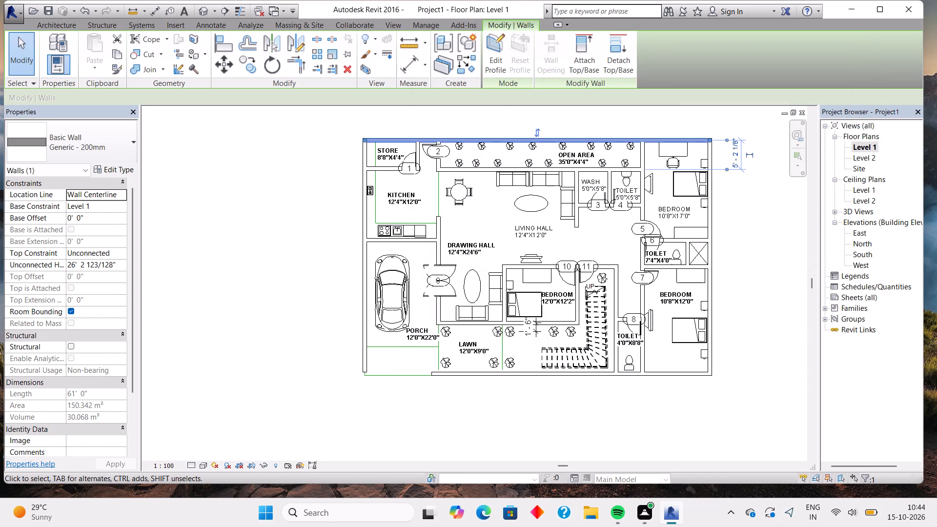
{"action": "left_click", "coordinate": [114, 128]}
{"action": "left_click", "coordinate": [202, 198]}
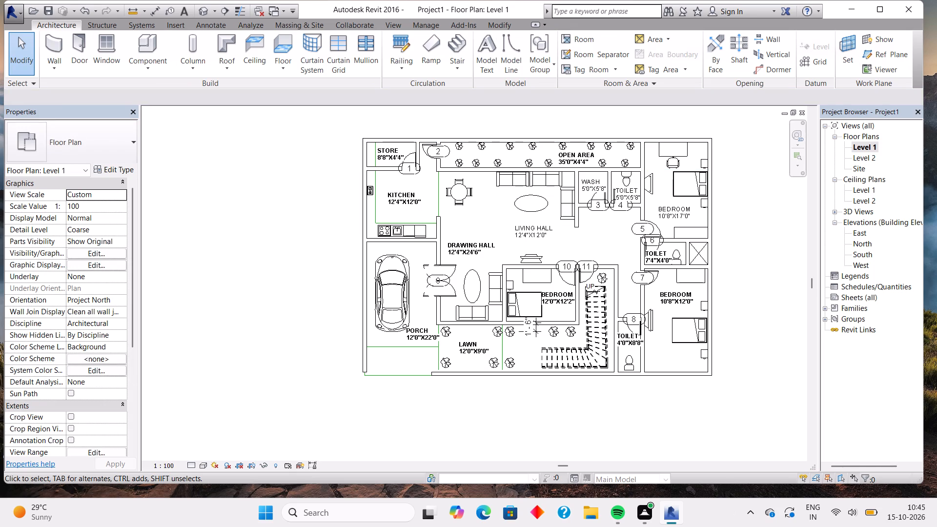
Override the cut pattern of the Walls category in the Level 1 floor plan with a black Solid fill.
{"action": "left_click", "coordinate": [106, 252]}
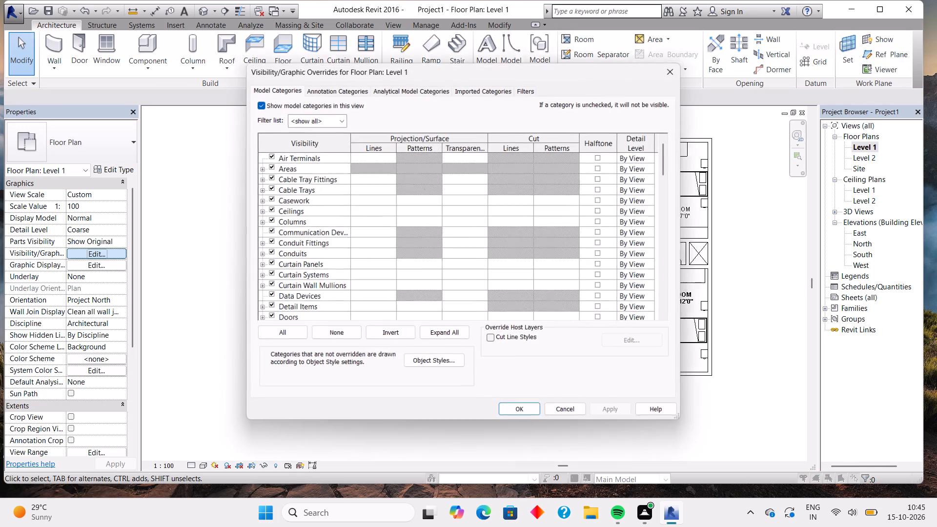
{"action": "scroll", "coordinate": [469, 229], "scroll_direction": "down", "scroll_amount": 14}
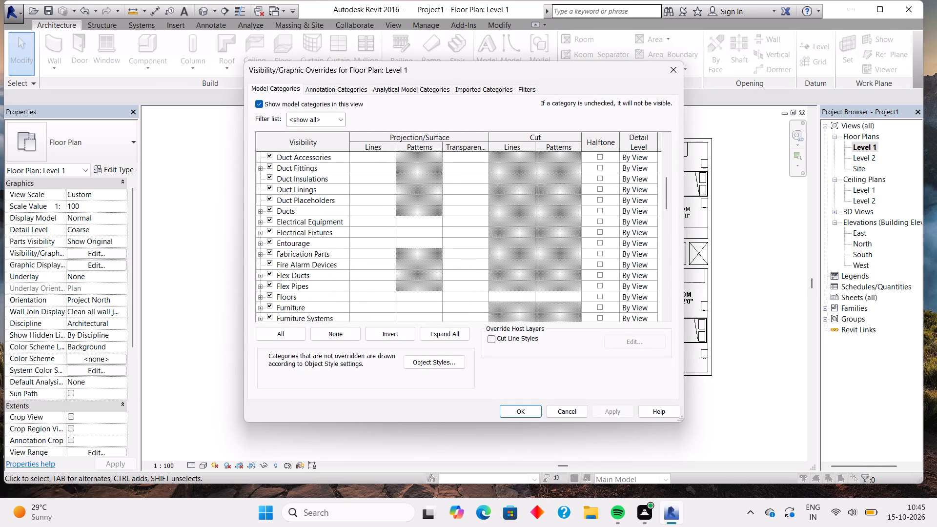
{"action": "scroll", "coordinate": [469, 229], "scroll_direction": "down", "scroll_amount": 20}
{"action": "scroll", "coordinate": [469, 229], "scroll_direction": "down", "scroll_amount": 12}
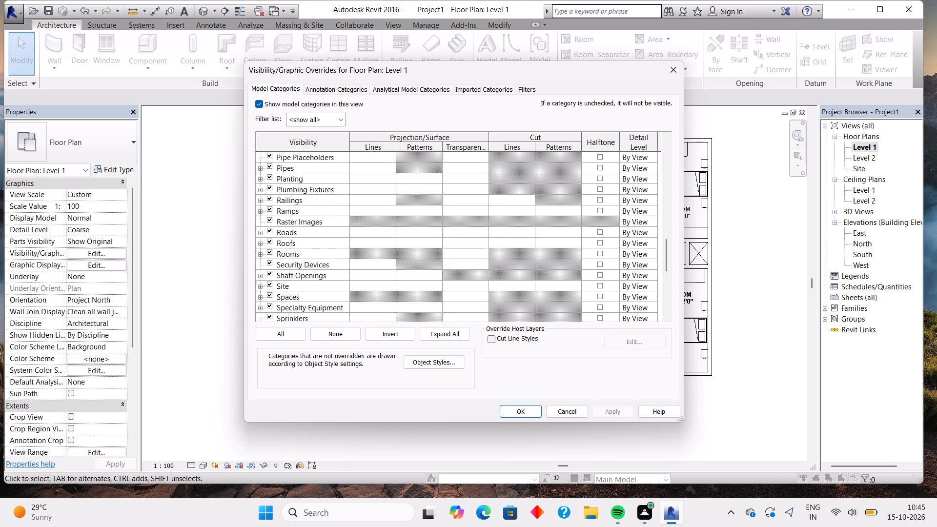
{"action": "scroll", "coordinate": [469, 230], "scroll_direction": "down", "scroll_amount": 20}
{"action": "scroll", "coordinate": [469, 230], "scroll_direction": "down", "scroll_amount": 3}
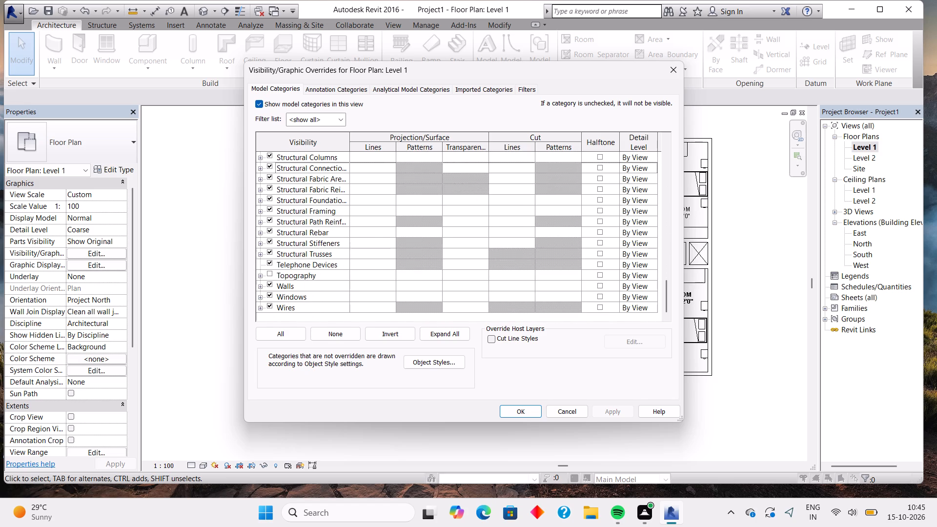
{"action": "left_click", "coordinate": [555, 285]}
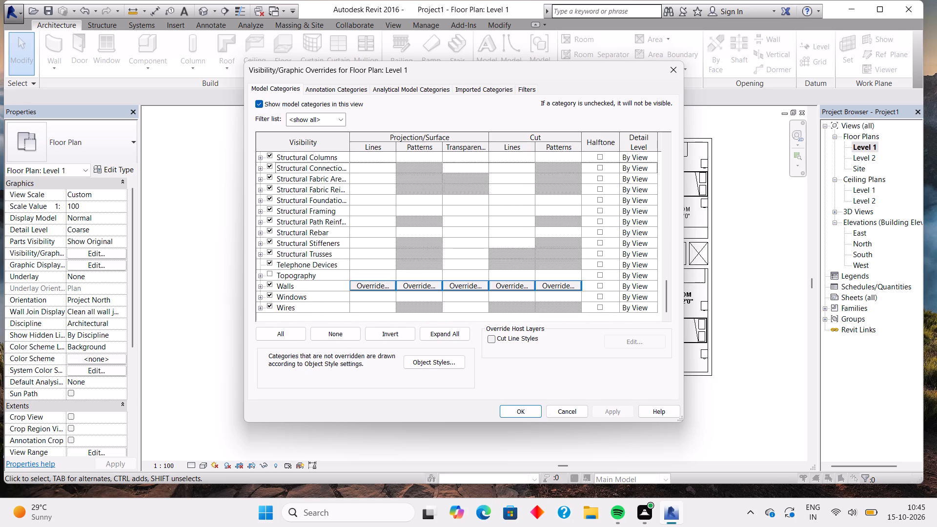
{"action": "left_click", "coordinate": [555, 285]}
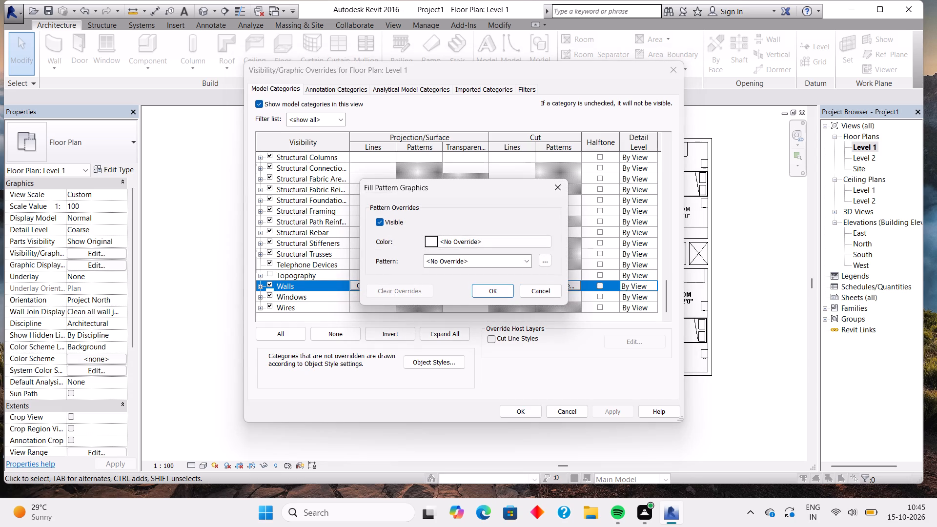
{"action": "left_click", "coordinate": [428, 240]}
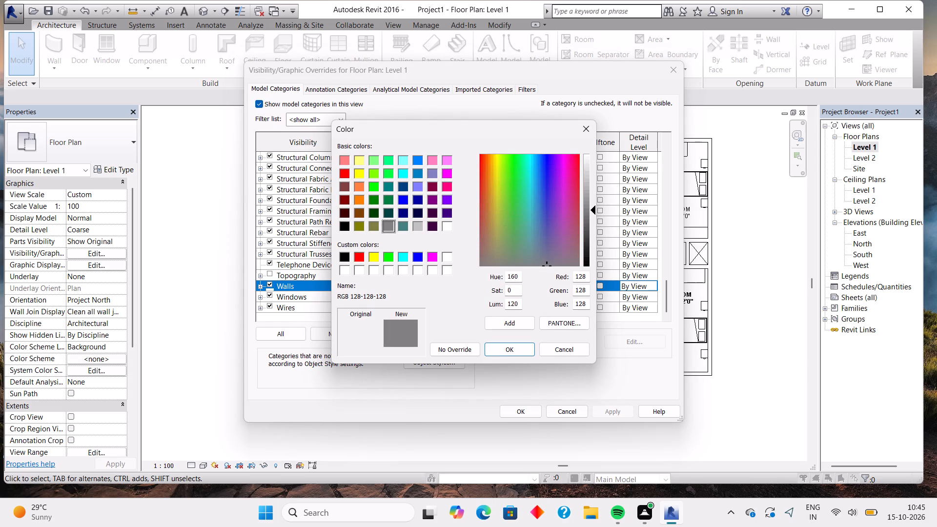
{"action": "left_click", "coordinate": [345, 214]}
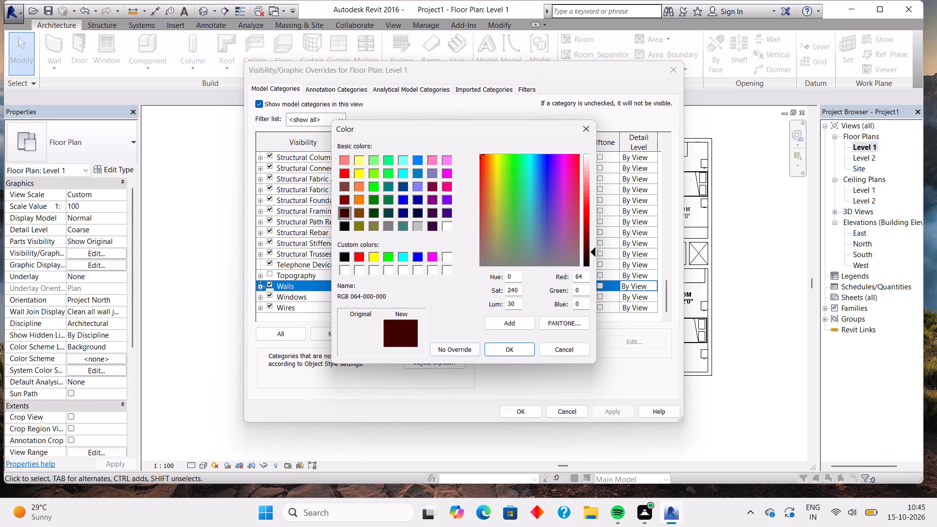
{"action": "left_click", "coordinate": [343, 255]}
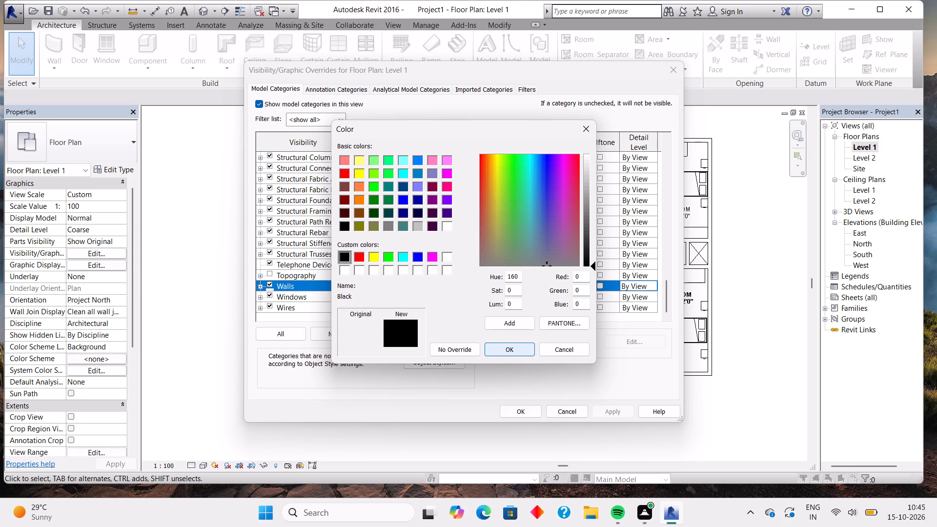
{"action": "left_click", "coordinate": [501, 346]}
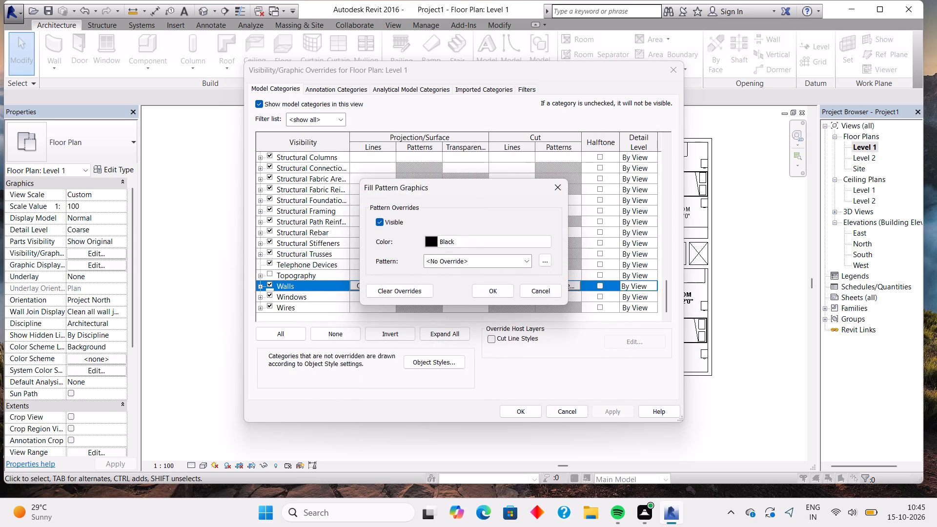
{"action": "left_click", "coordinate": [487, 263]}
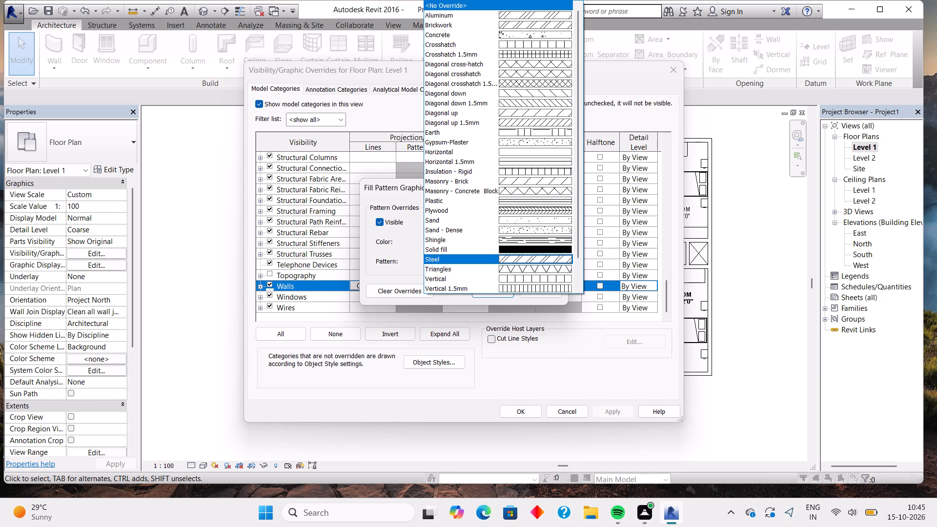
{"action": "left_click", "coordinate": [507, 250]}
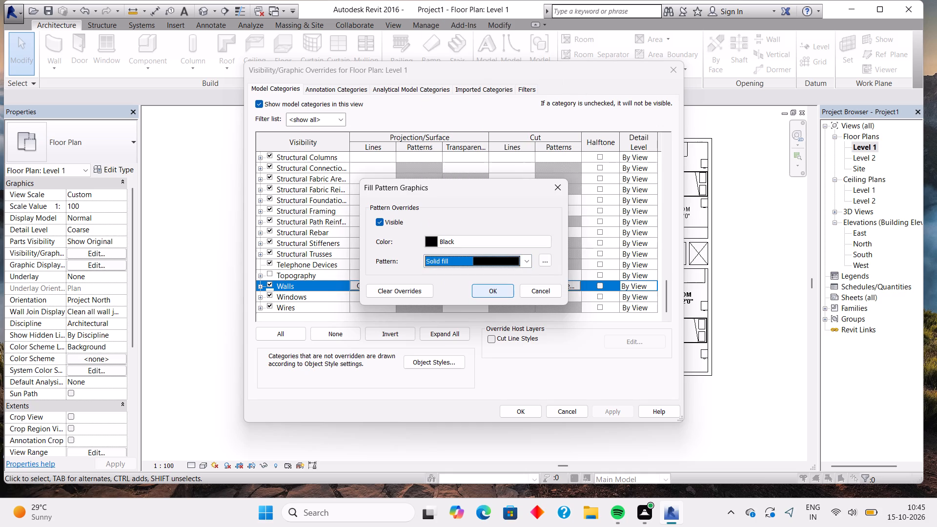
{"action": "left_click", "coordinate": [494, 291]}
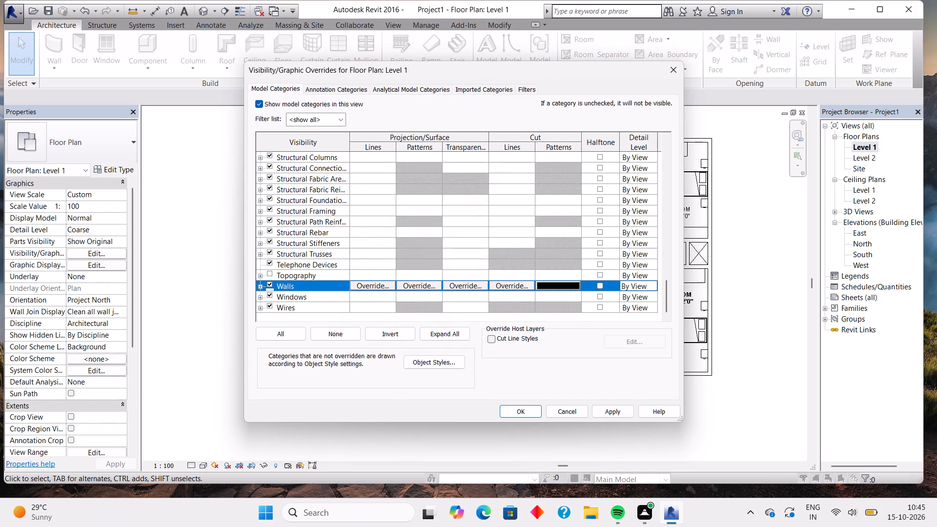
{"action": "left_click", "coordinate": [607, 409]}
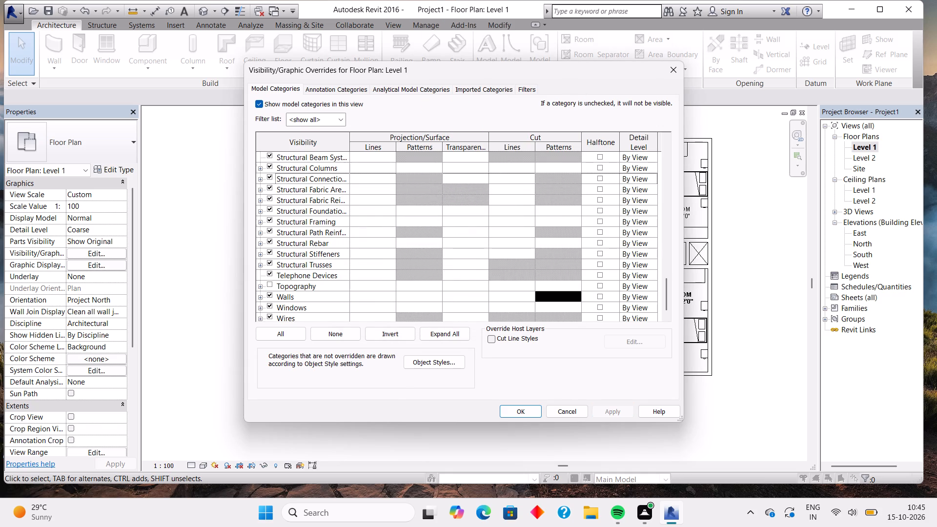
{"action": "left_click", "coordinate": [524, 410]}
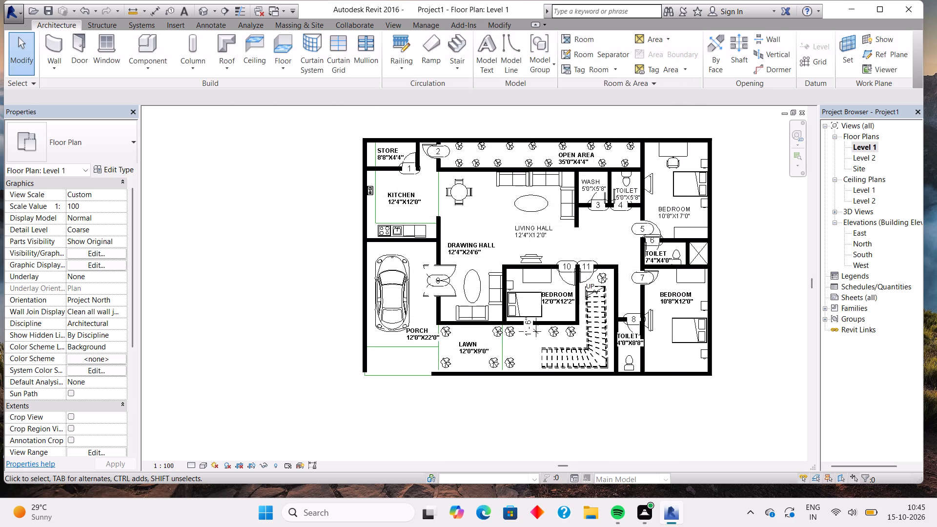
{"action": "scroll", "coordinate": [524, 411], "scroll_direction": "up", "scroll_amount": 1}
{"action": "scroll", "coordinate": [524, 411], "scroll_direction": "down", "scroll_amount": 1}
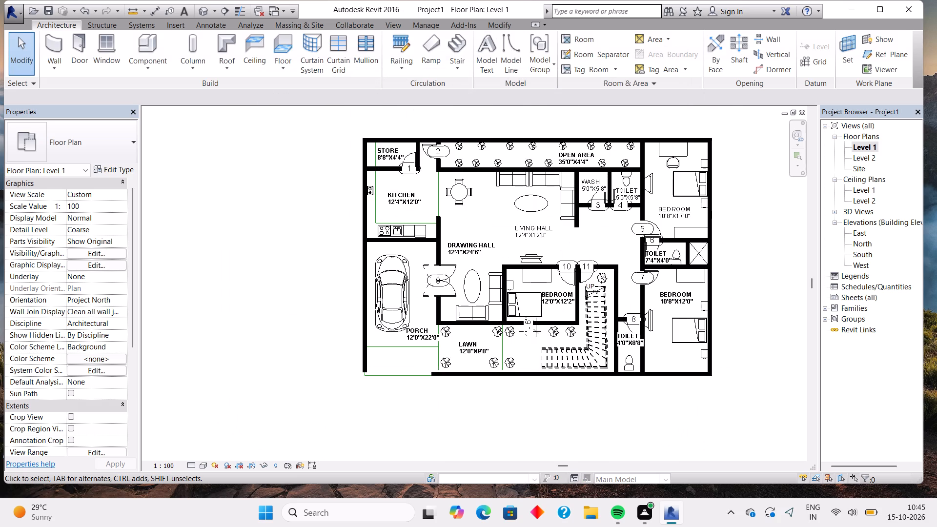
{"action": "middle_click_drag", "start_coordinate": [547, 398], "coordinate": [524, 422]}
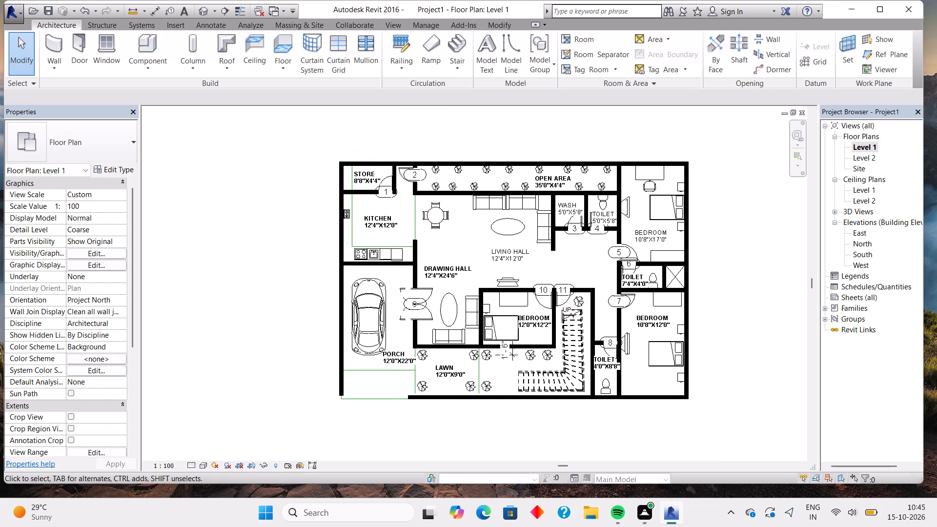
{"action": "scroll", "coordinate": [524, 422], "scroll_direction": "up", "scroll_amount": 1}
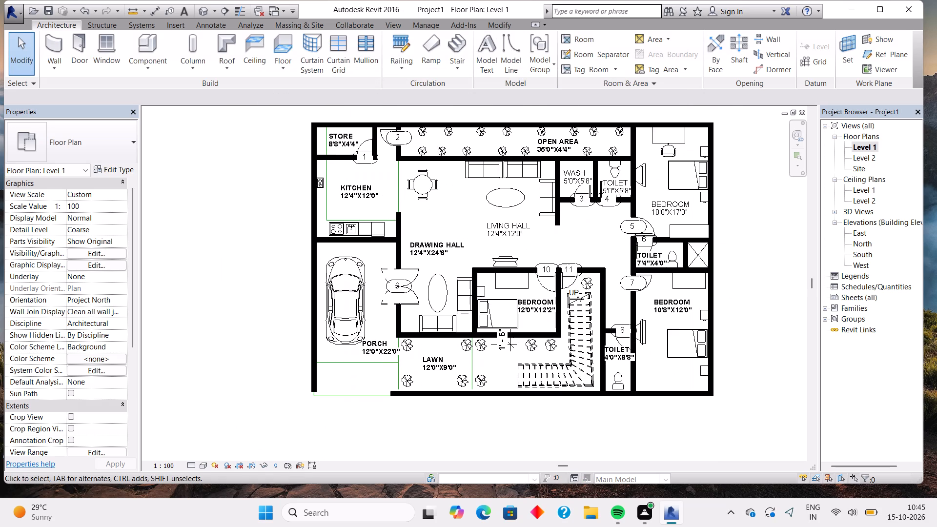
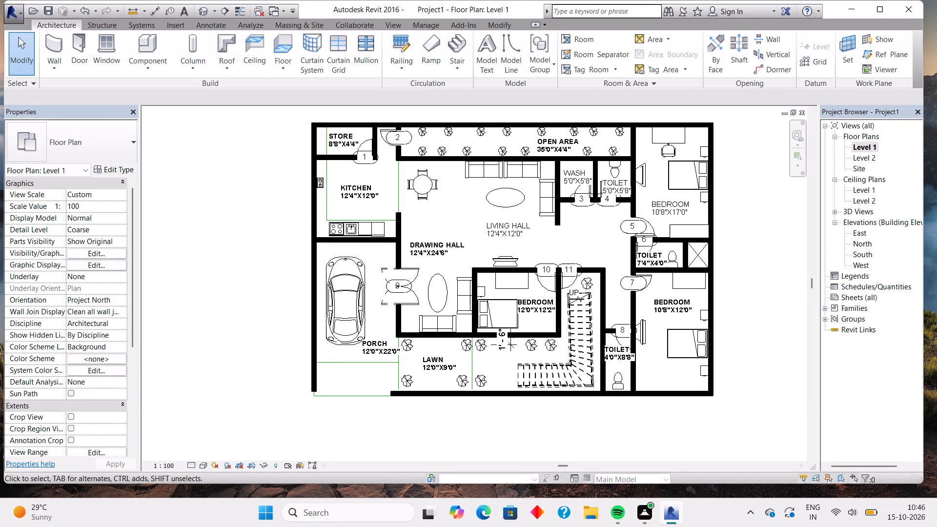
Save the project in the Documents folder as a Revit project file named PLAN 8.
{"action": "left_click", "coordinate": [47, 10]}
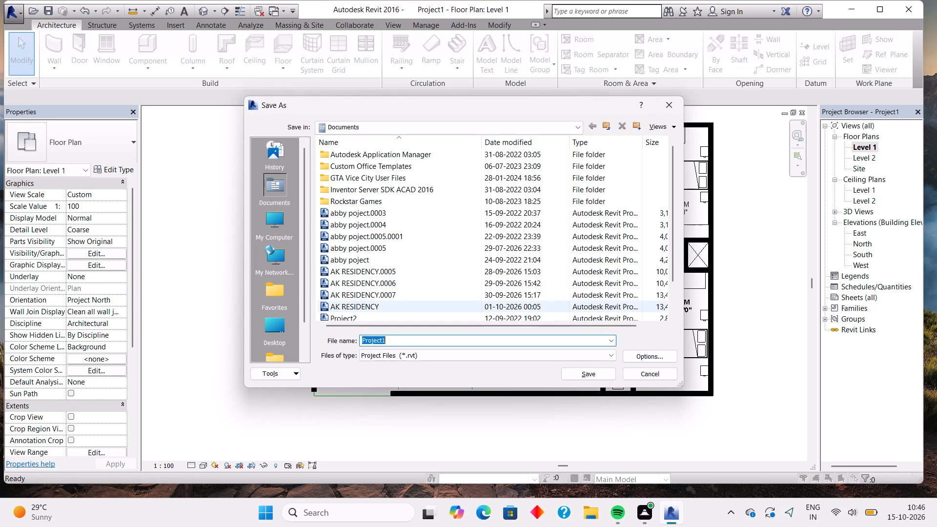
{"action": "scroll", "coordinate": [427, 269], "scroll_direction": "down", "scroll_amount": 4}
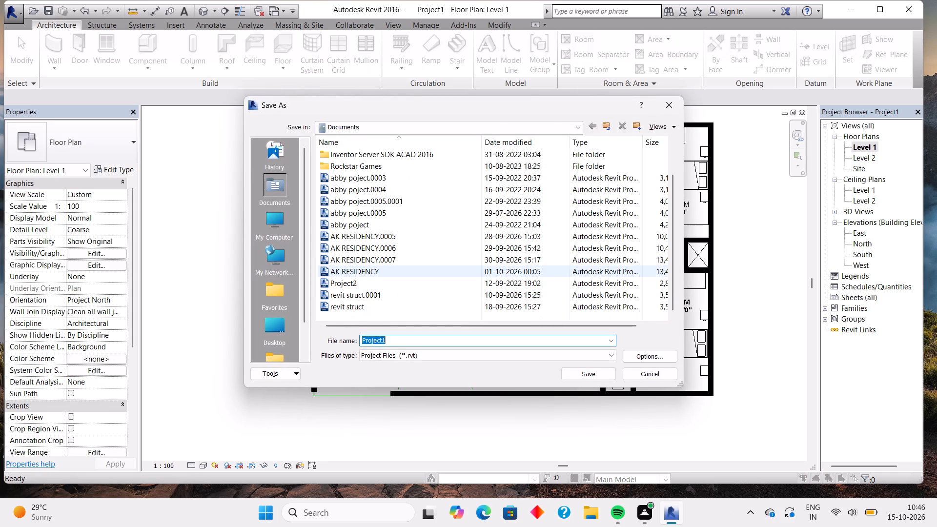
{"action": "scroll", "coordinate": [427, 269], "scroll_direction": "down", "scroll_amount": 3}
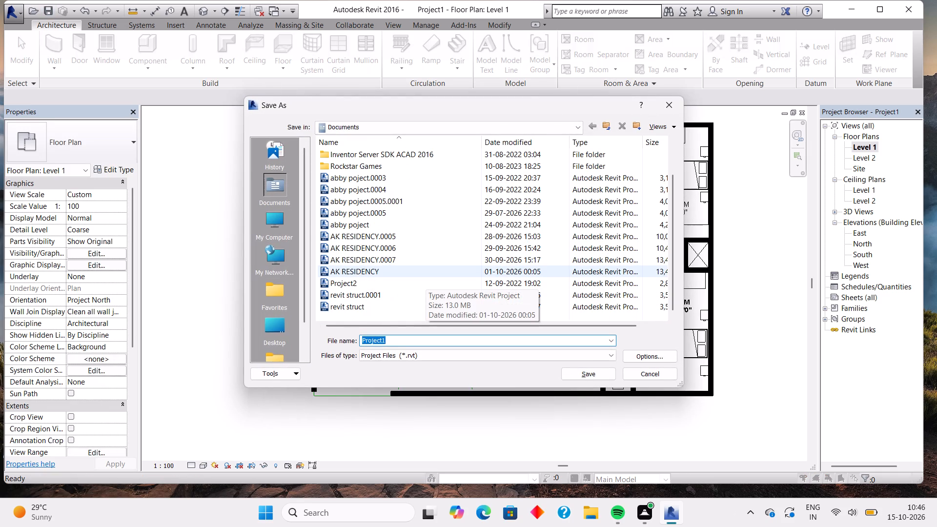
{"action": "key", "text": "BackSpace"}
{"action": "type", "text": "PLAN"}
{"action": "key", "text": "space"}
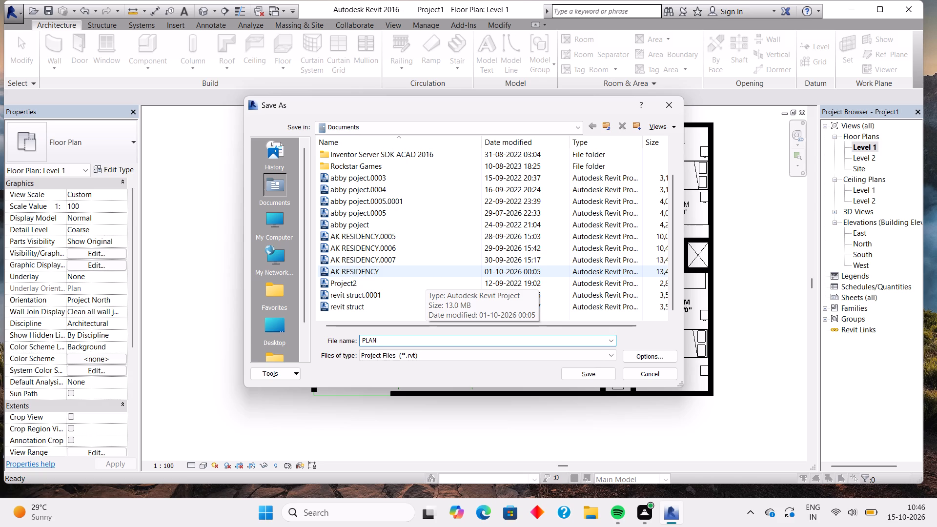
{"action": "key", "text": "8"}
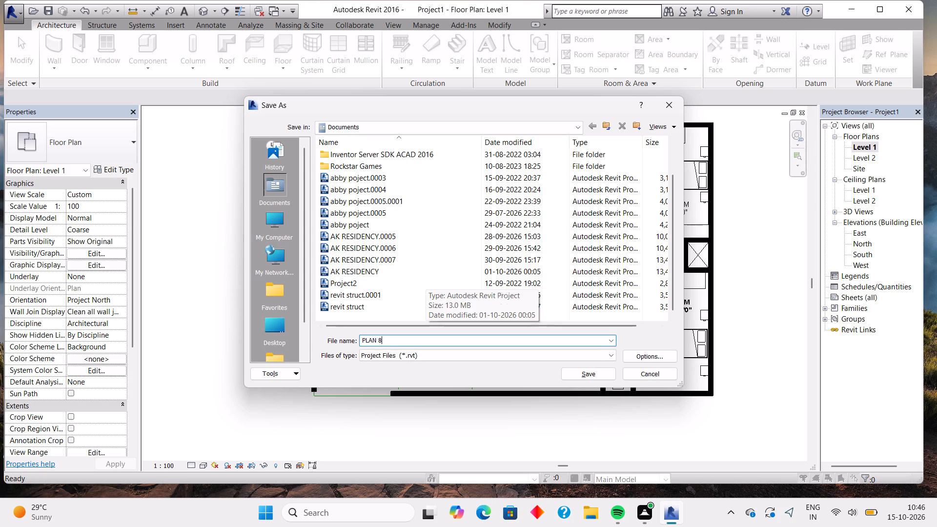
{"action": "left_click", "coordinate": [586, 374]}
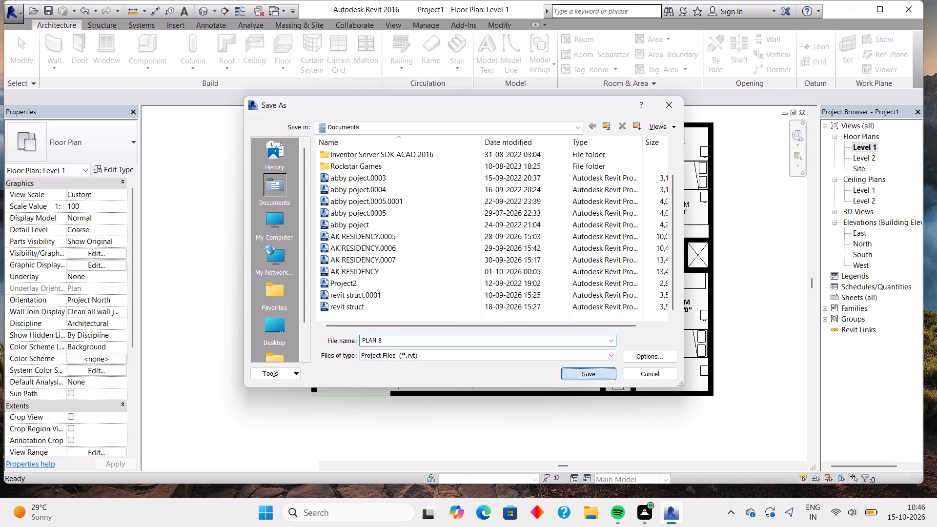